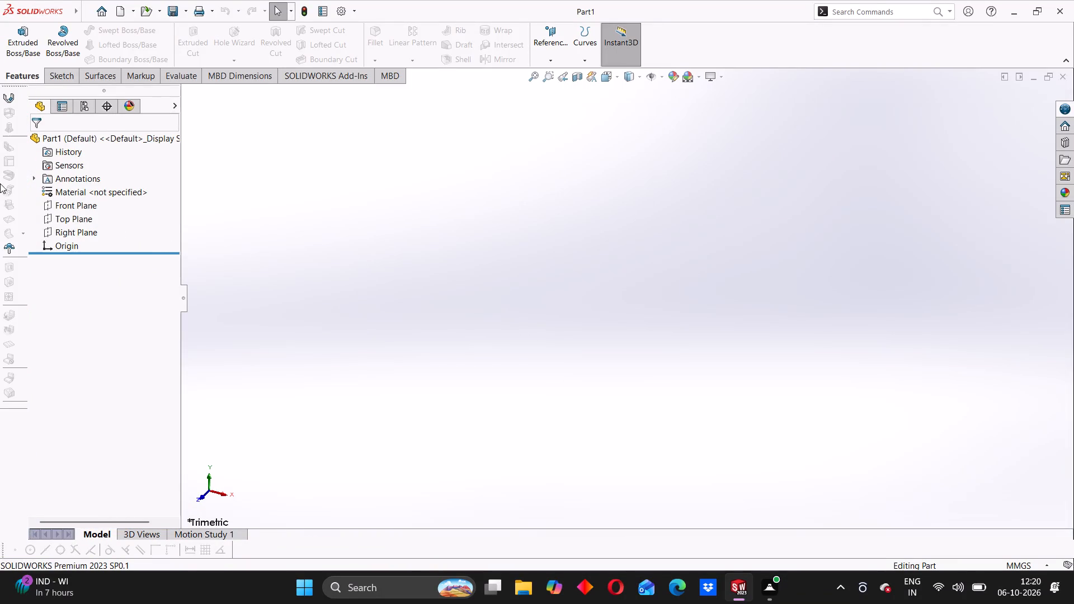
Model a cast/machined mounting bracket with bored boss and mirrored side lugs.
Start a new sketch on the Front Plane.
left_click(65, 204)
left_click(70, 188)
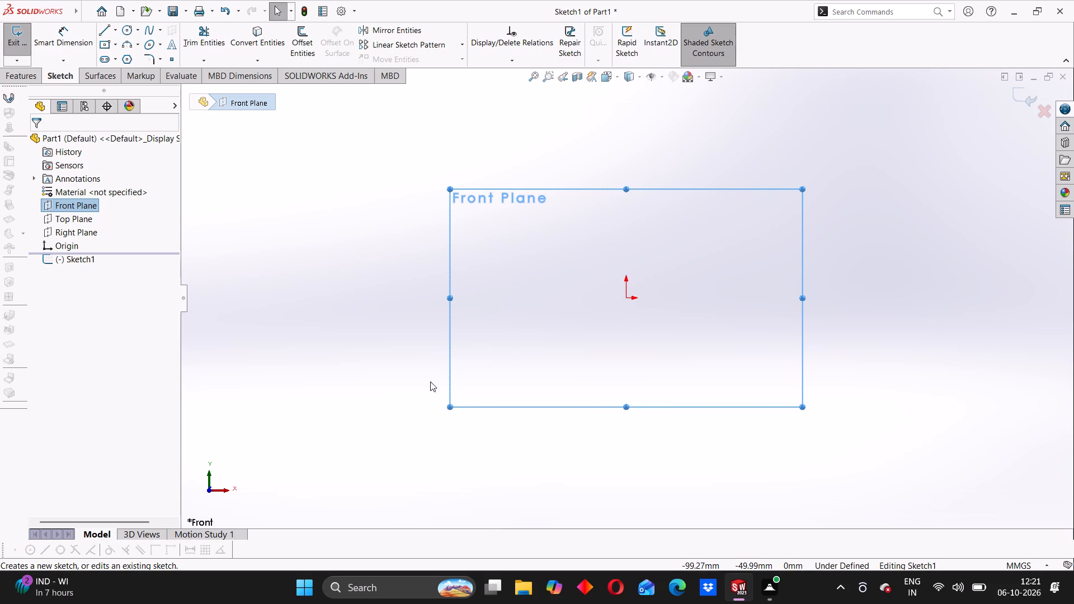
Sketch two concentric circles centred on the origin, with radii of about 55 mm and 75 mm.
scroll(482, 287, "down", 1)
scroll(500, 291, "up", 1)
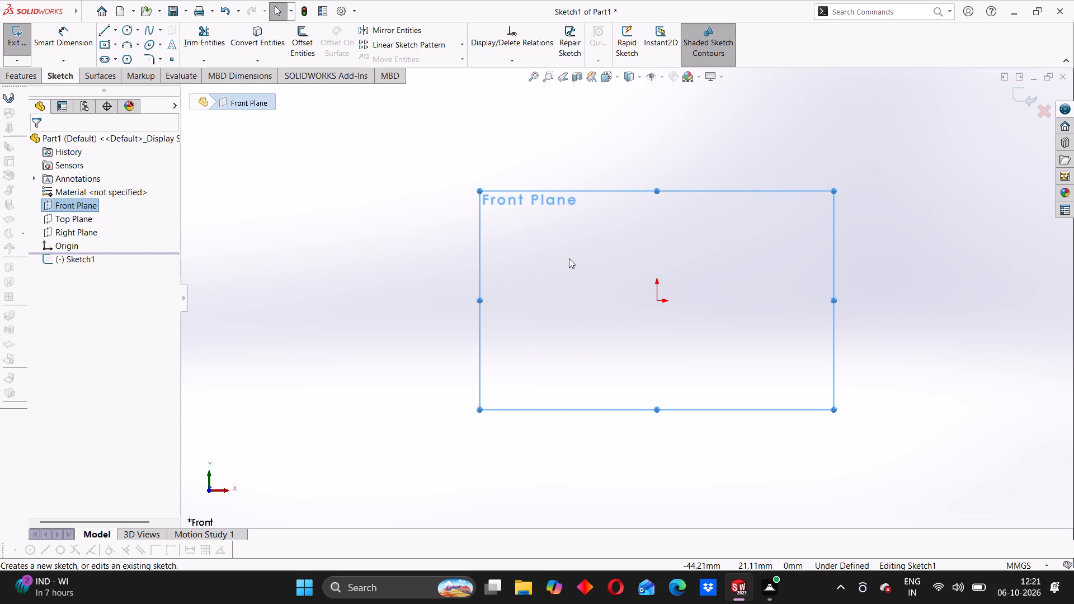
scroll(563, 286, "down", 1)
scroll(563, 286, "up", 4)
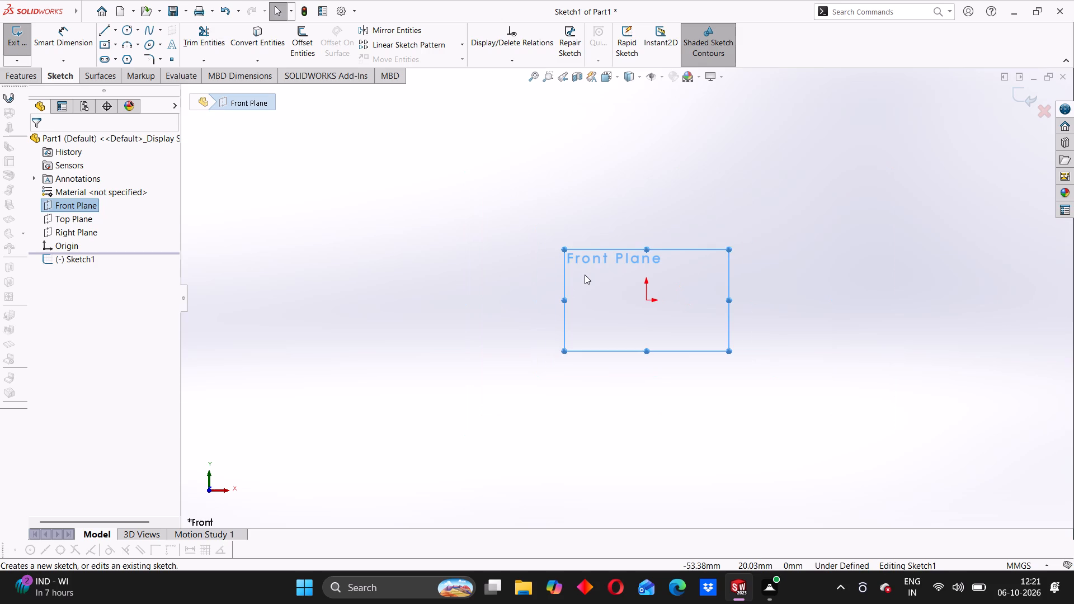
scroll(585, 275, "down", 1)
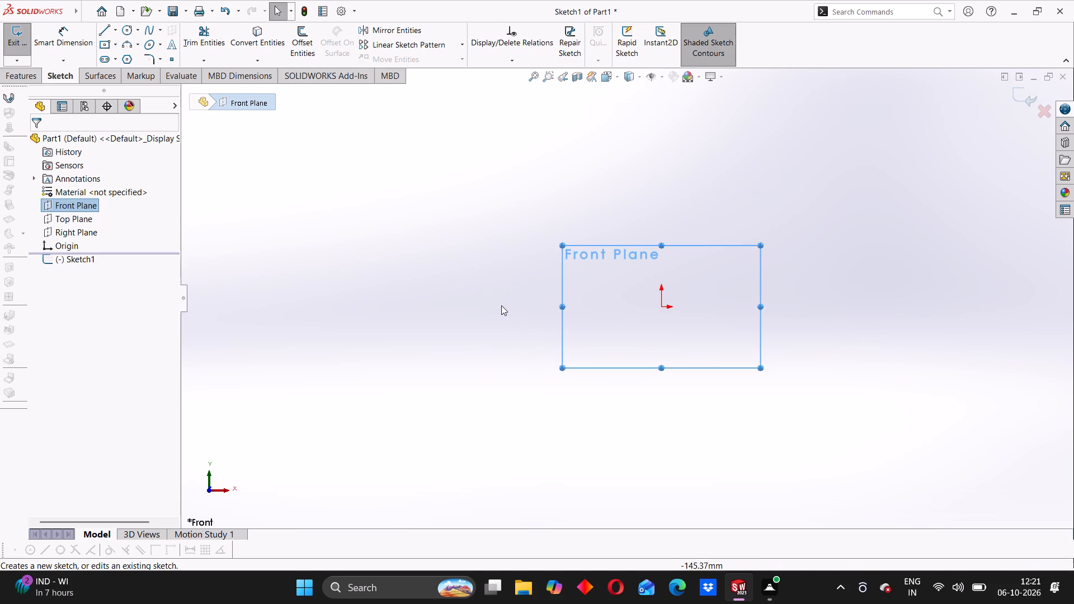
left_click(332, 251)
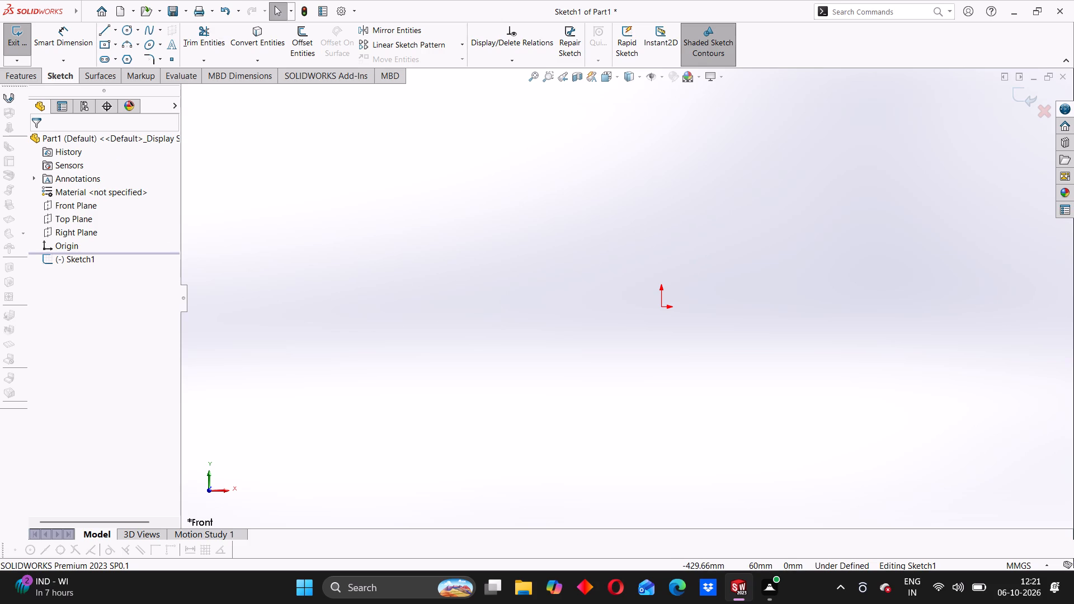
left_click(125, 35)
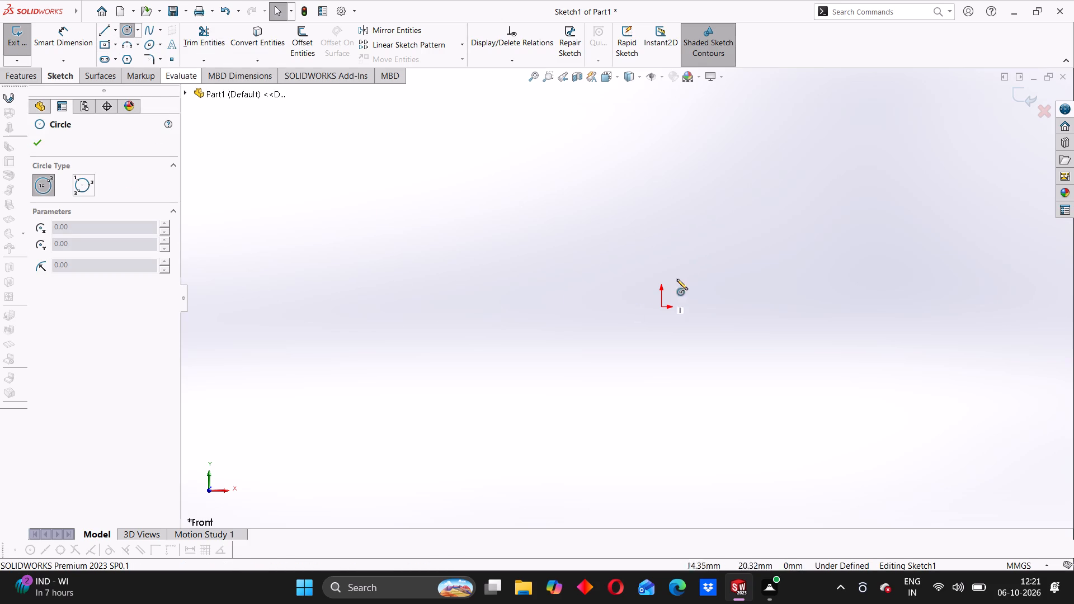
left_click(659, 308)
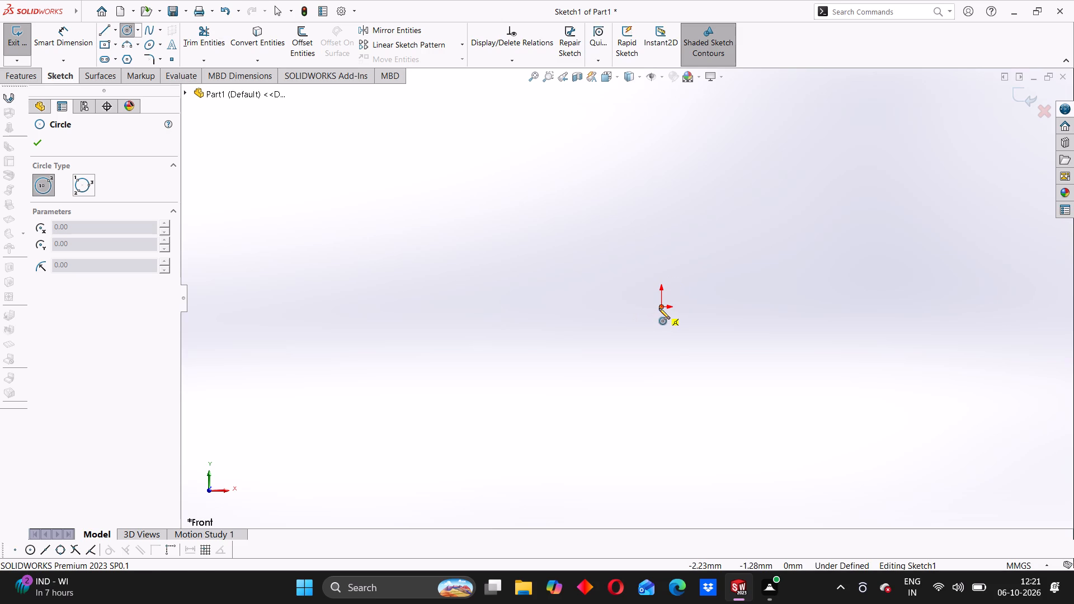
left_click(679, 248)
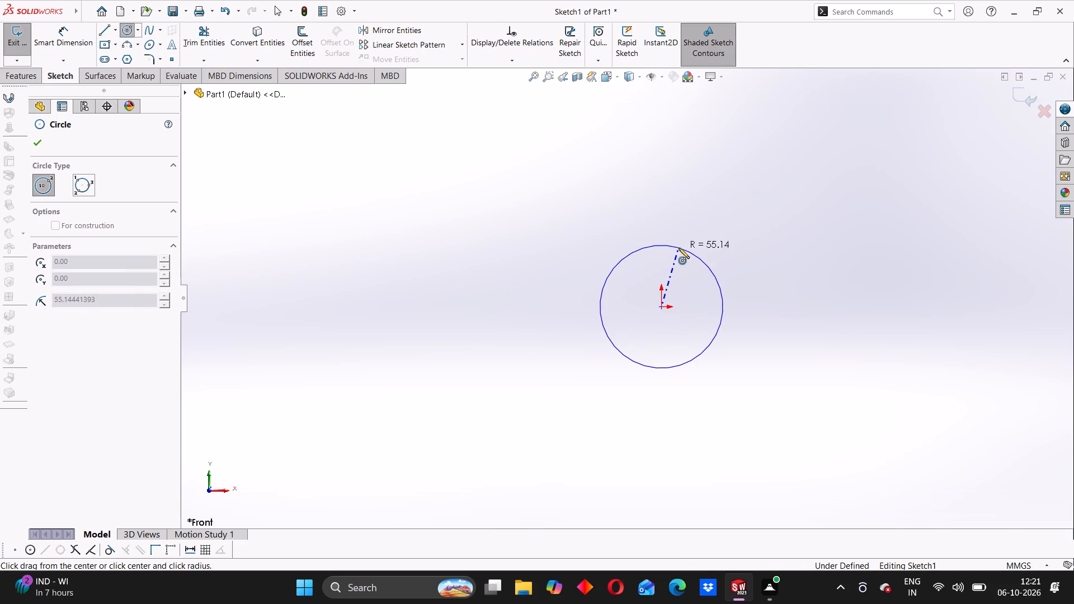
left_click(661, 306)
left_click(705, 235)
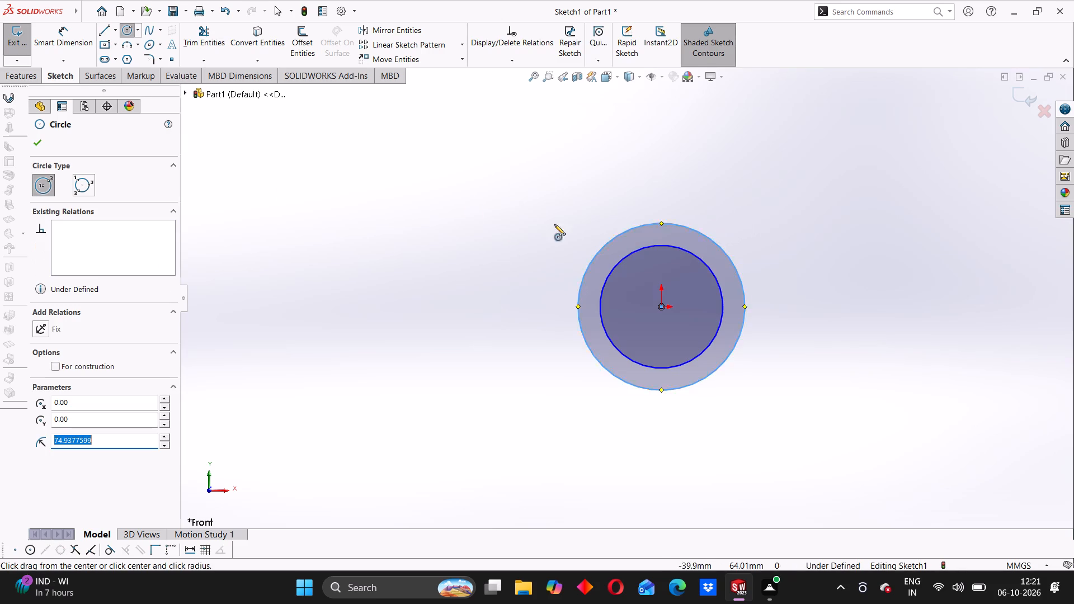
Dimension the inner circle's diameter and set it to 50 mm.
left_click(55, 39)
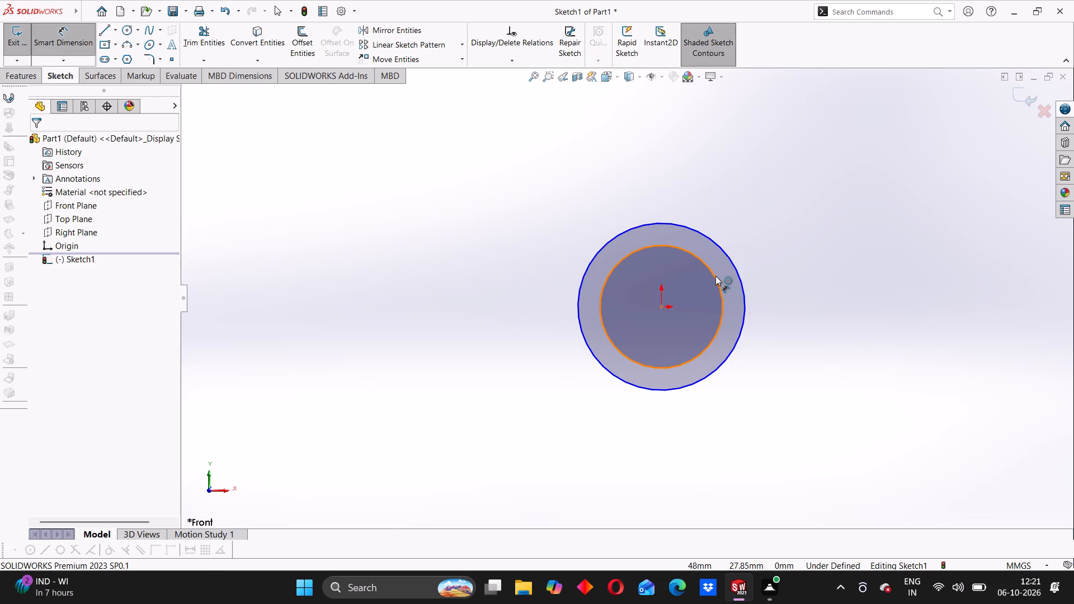
left_click(716, 276)
left_click(822, 239)
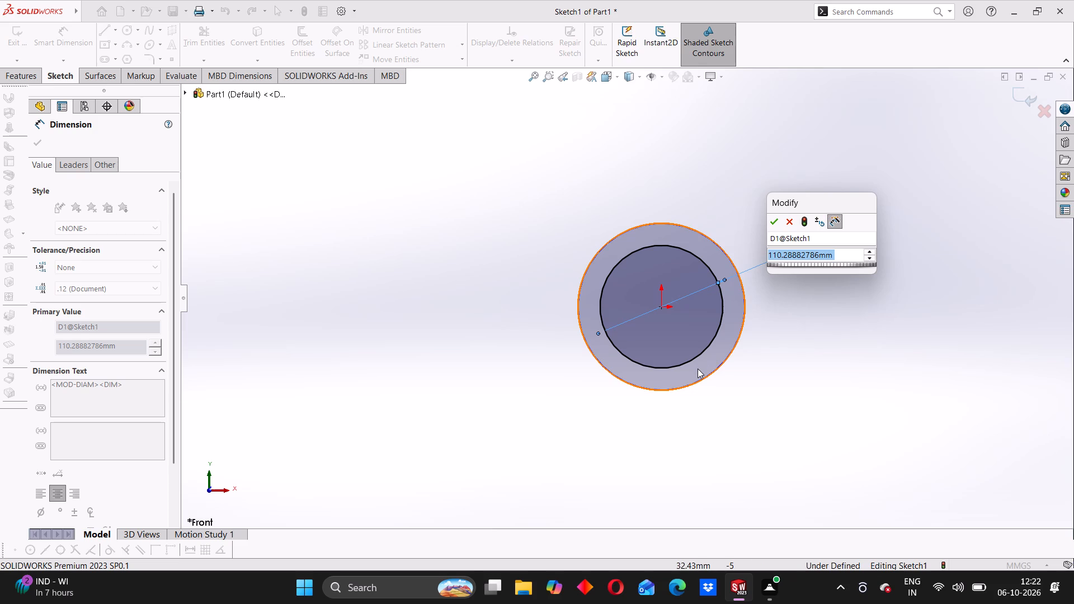
scroll(698, 369, "up", 3)
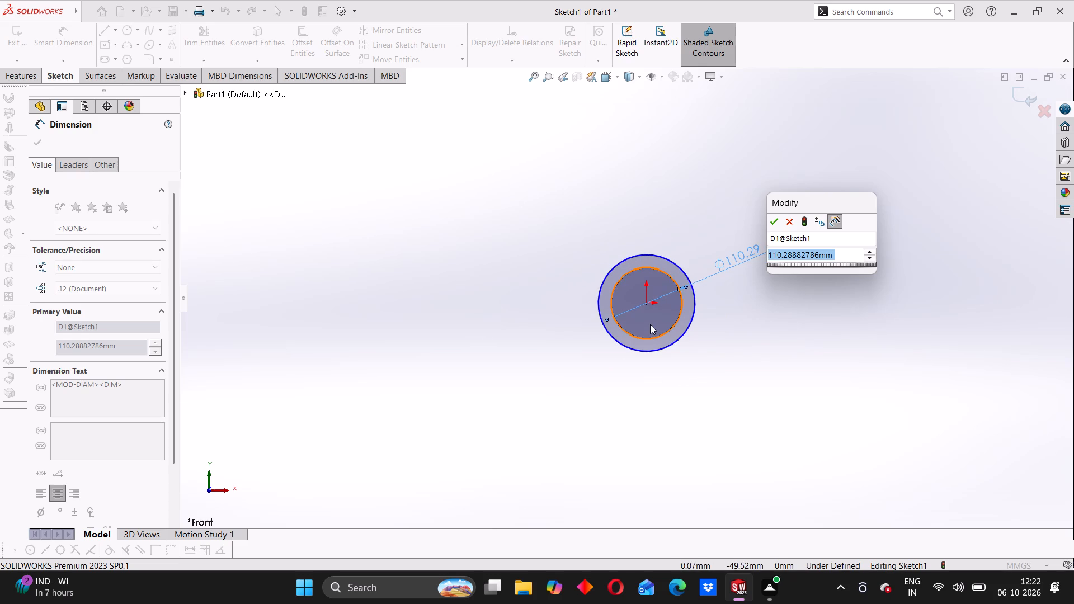
scroll(650, 324, "down", 2)
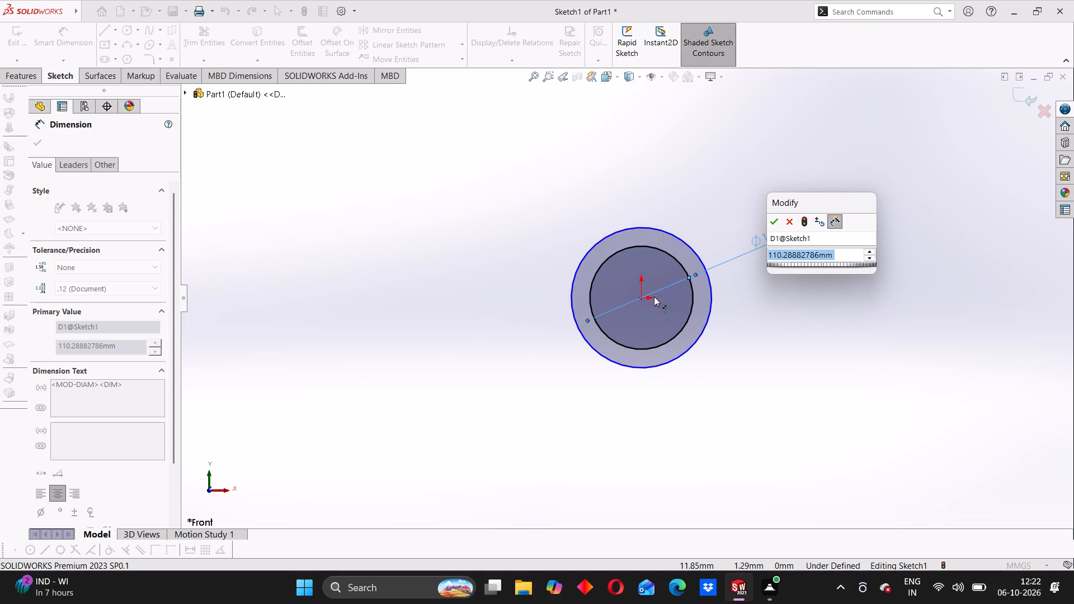
scroll(643, 319, "up", 1)
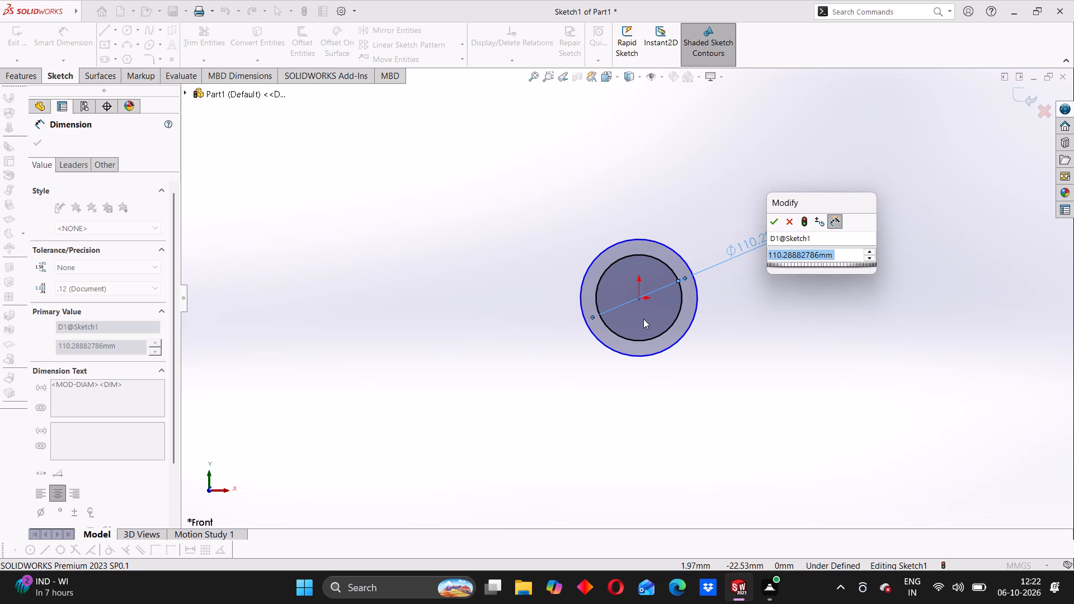
scroll(640, 329, "up", 1)
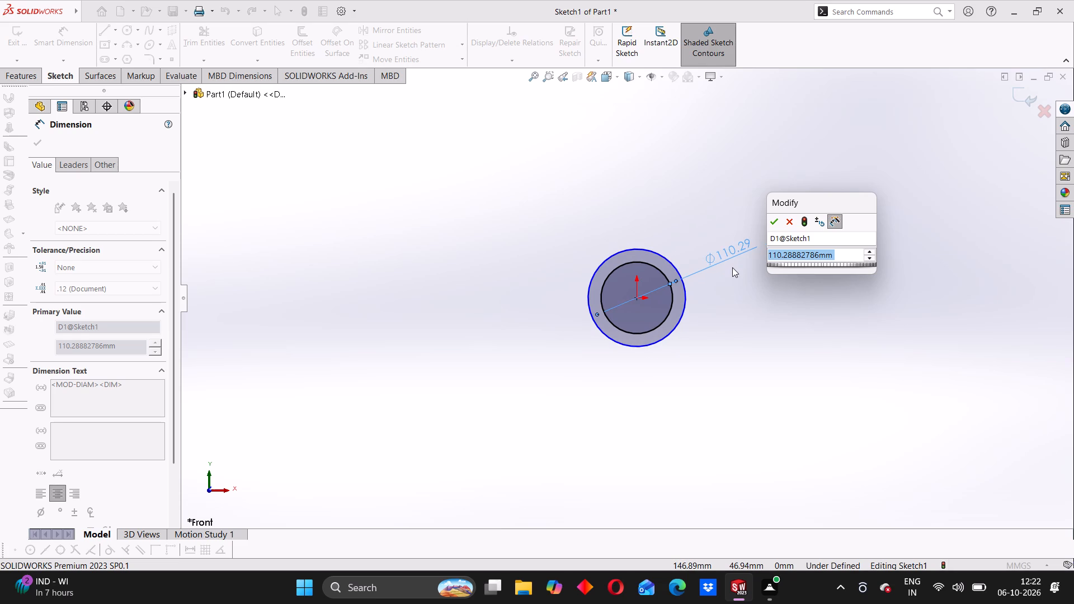
type("50")
key("Return")
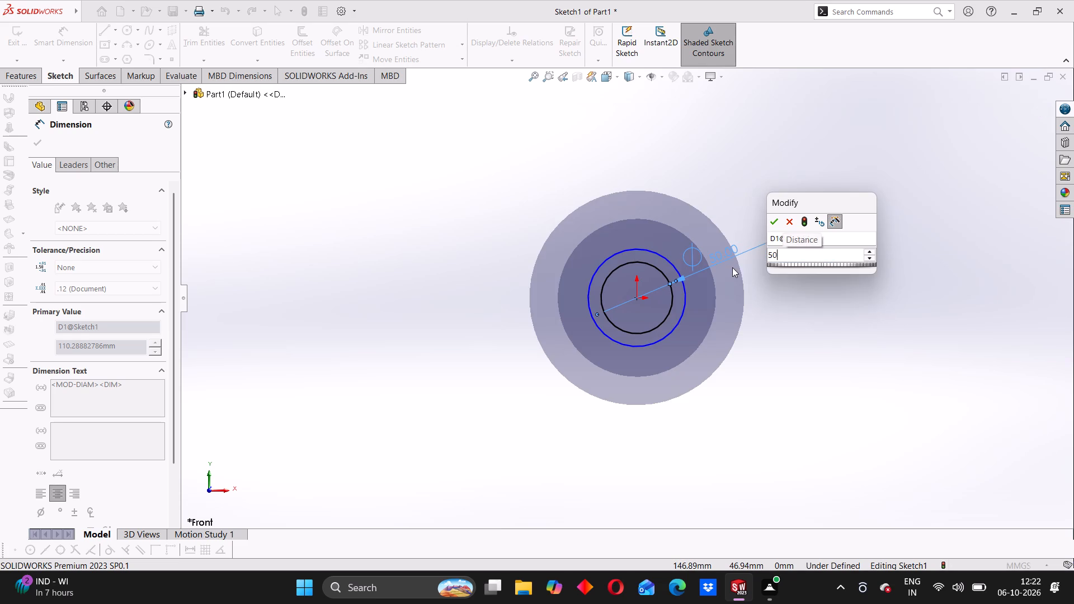
Dimension the outer circle's diameter and set it to 32 mm.
scroll(662, 276, "down", 4)
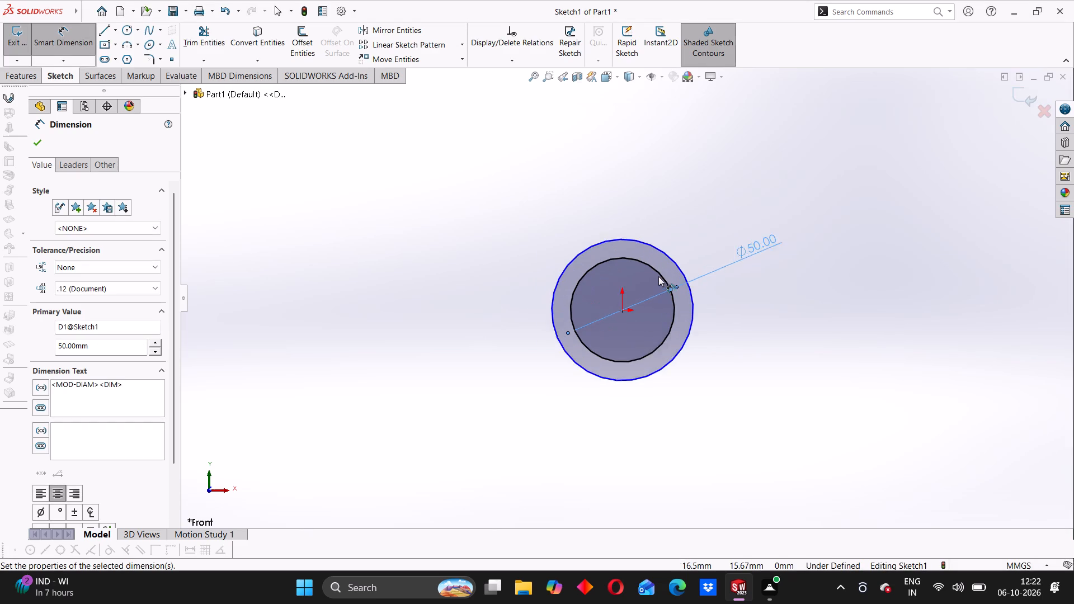
left_click(676, 257)
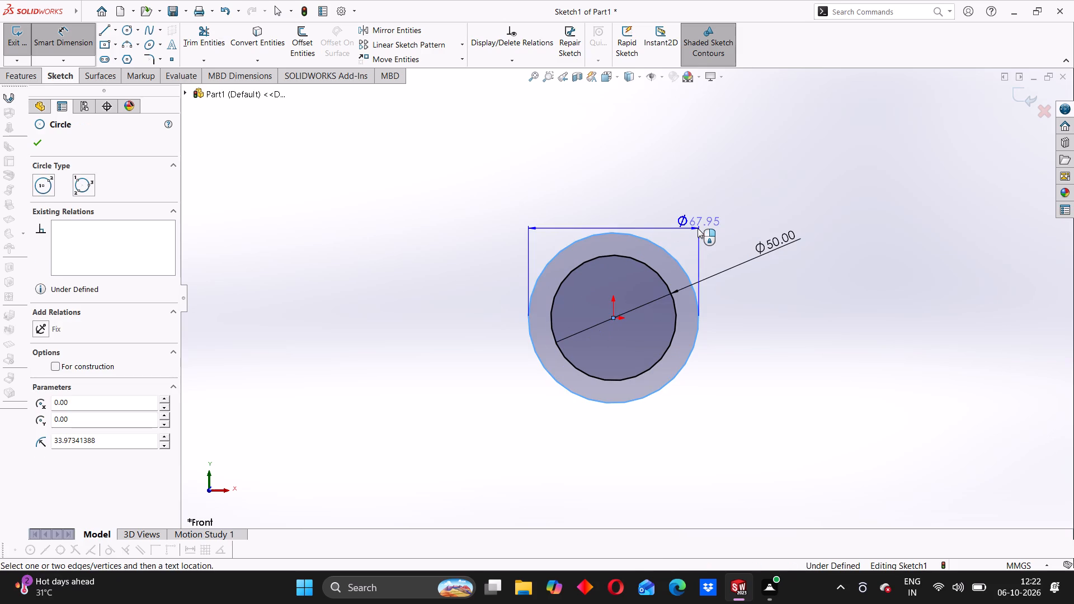
left_click(698, 228)
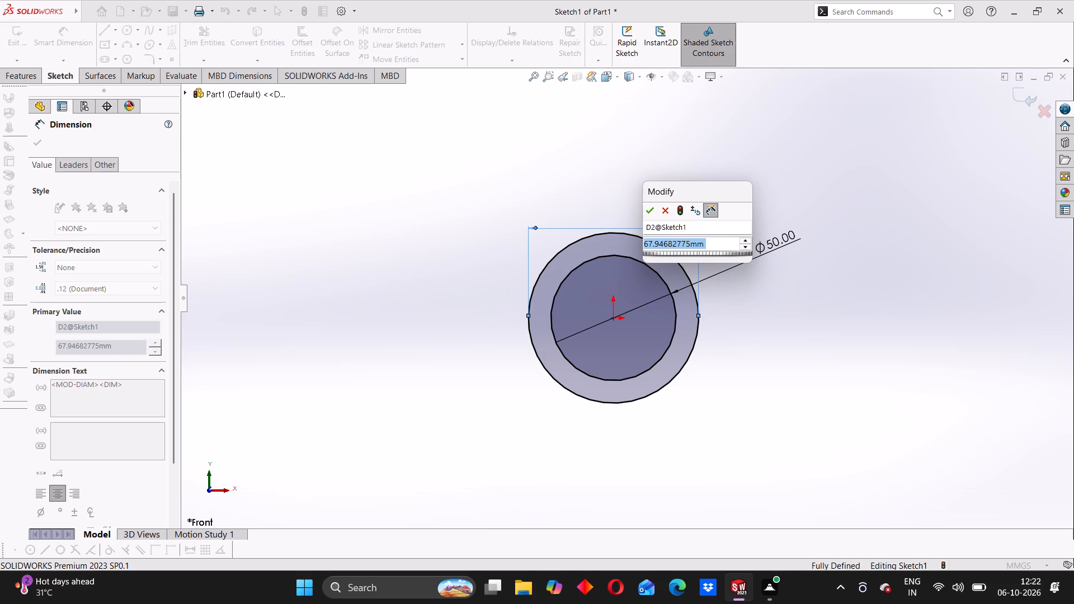
type("32")
key("Return")
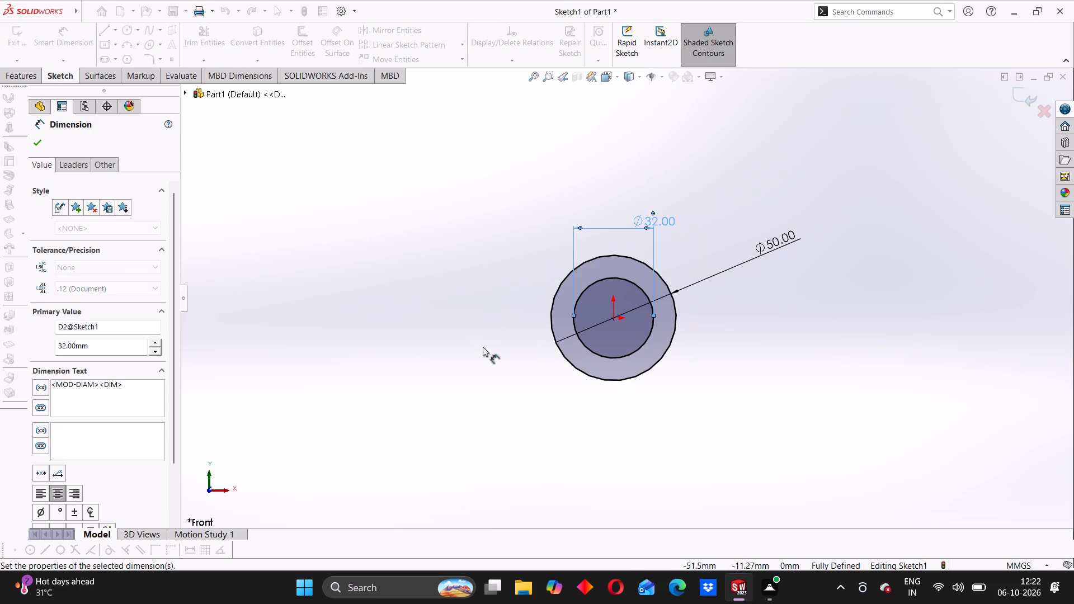
Draw a stepped line chain from the 50 mm circle's left quadrant: up, left, up about 43 mm, left about 83 mm, up, right about 16 mm.
scroll(511, 359, "up", 2)
scroll(644, 325, "up", 2)
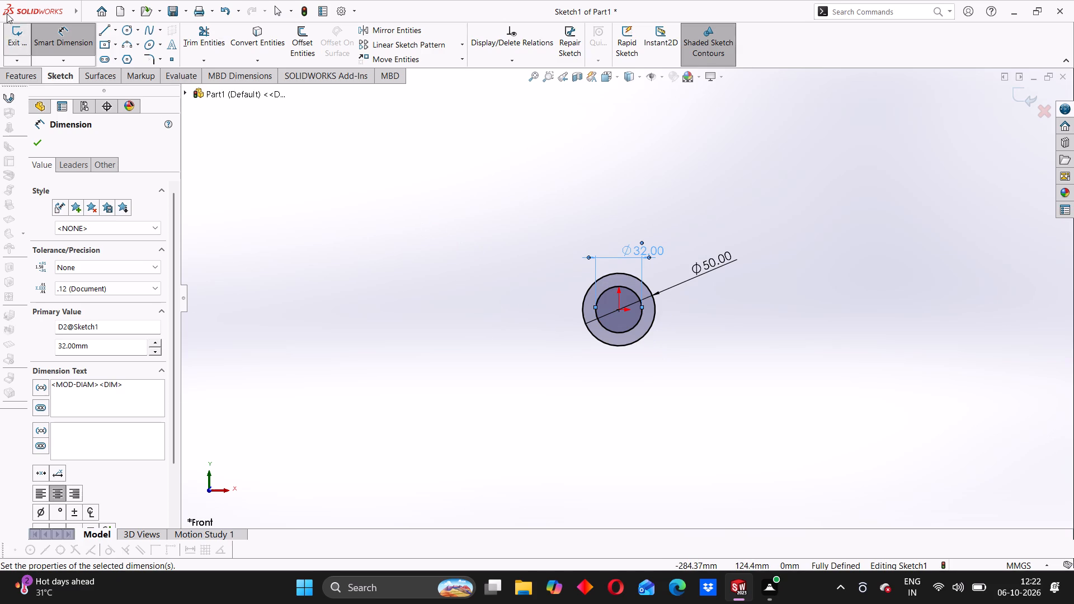
left_click(108, 27)
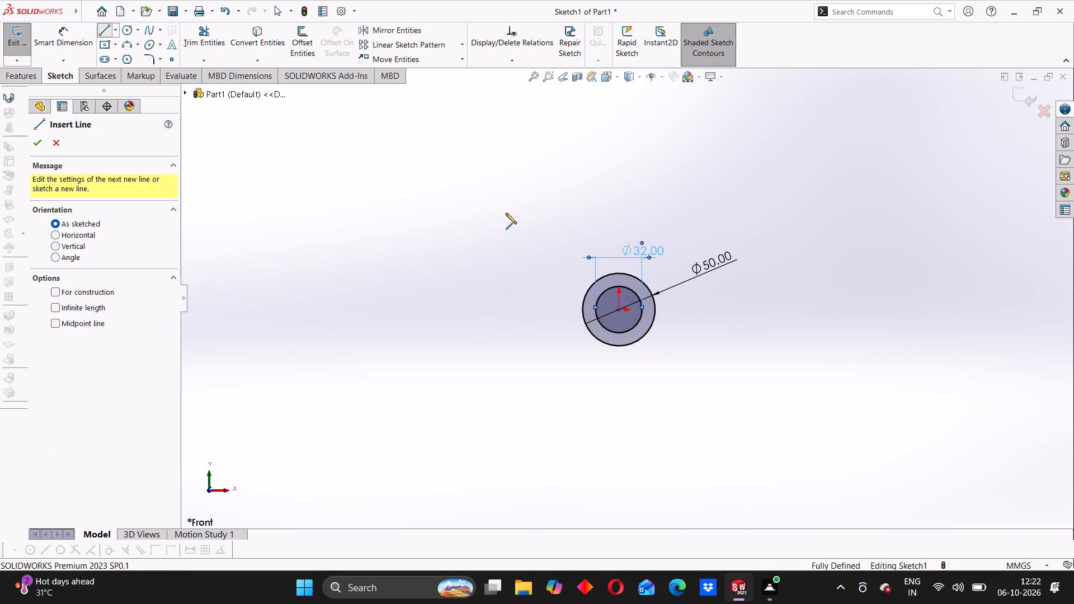
left_click(581, 304)
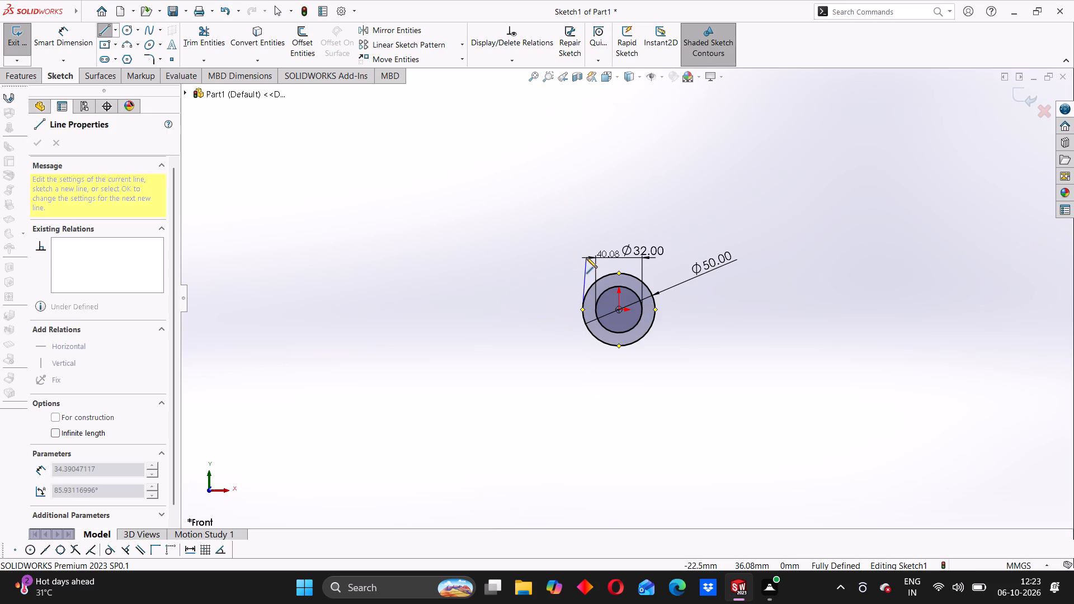
left_click(582, 205)
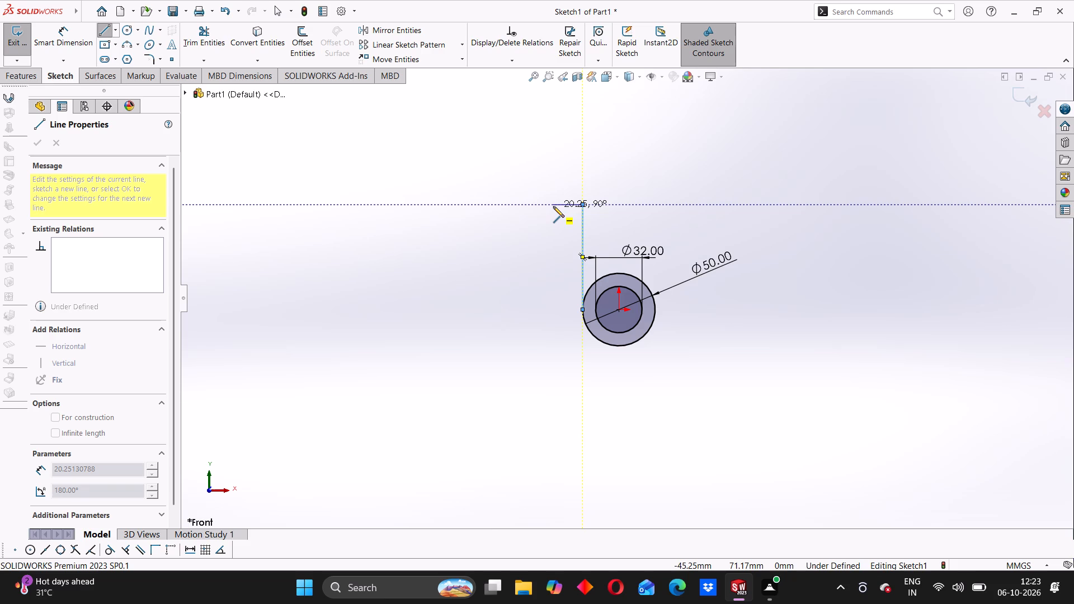
left_click(549, 204)
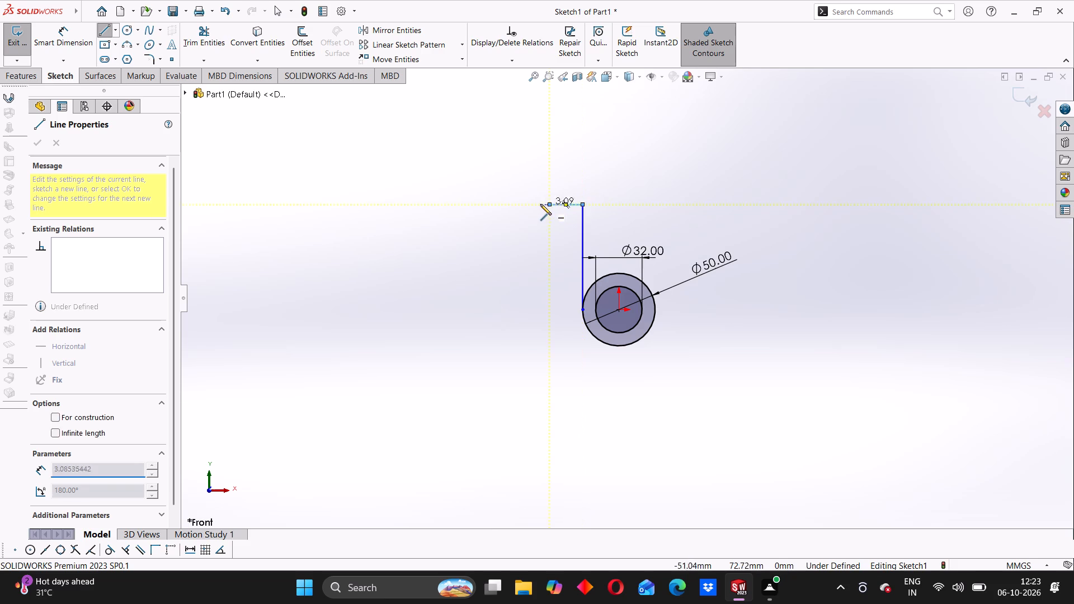
scroll(529, 199, "up", 2)
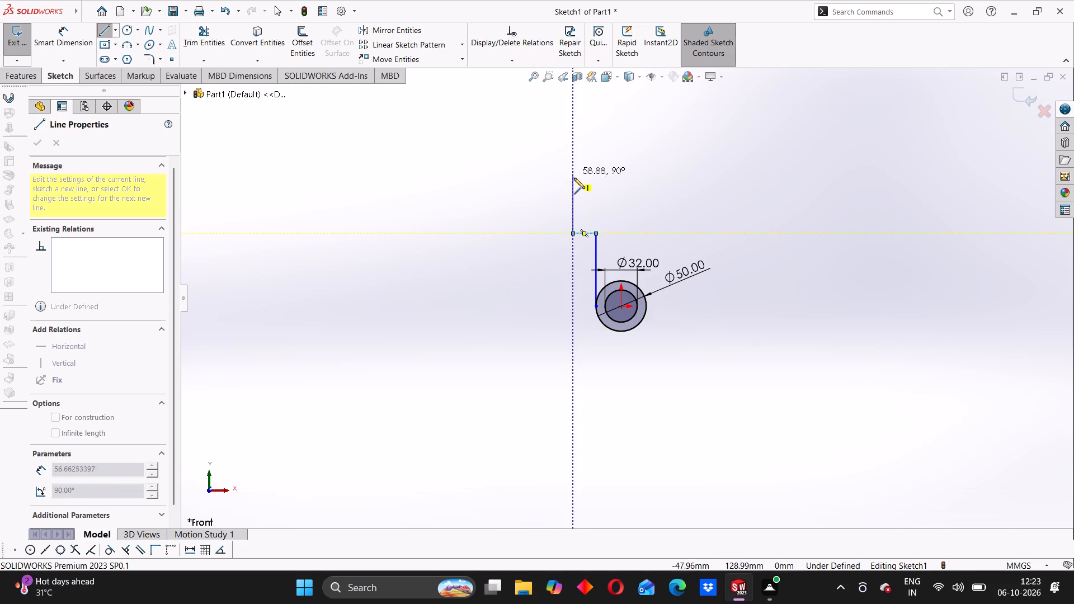
left_click(571, 190)
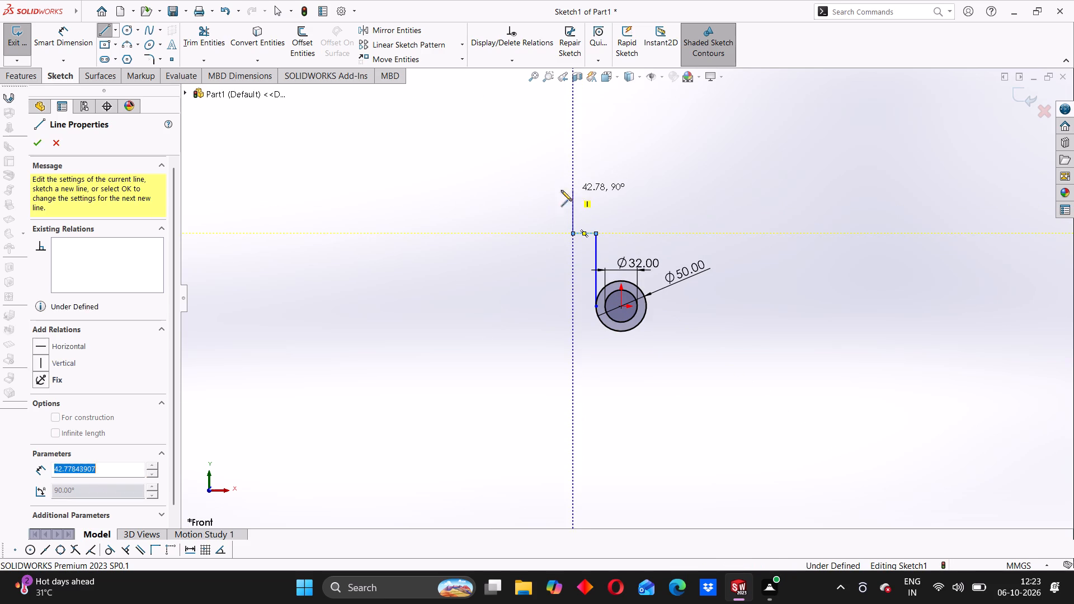
left_click(489, 191)
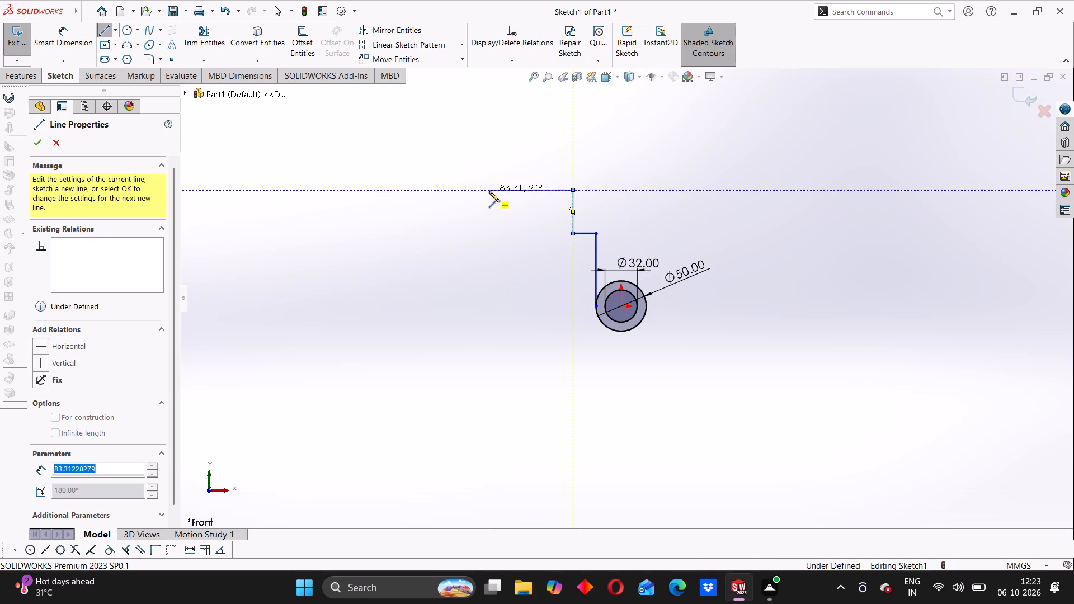
left_click_drag(486, 171, 505, 172)
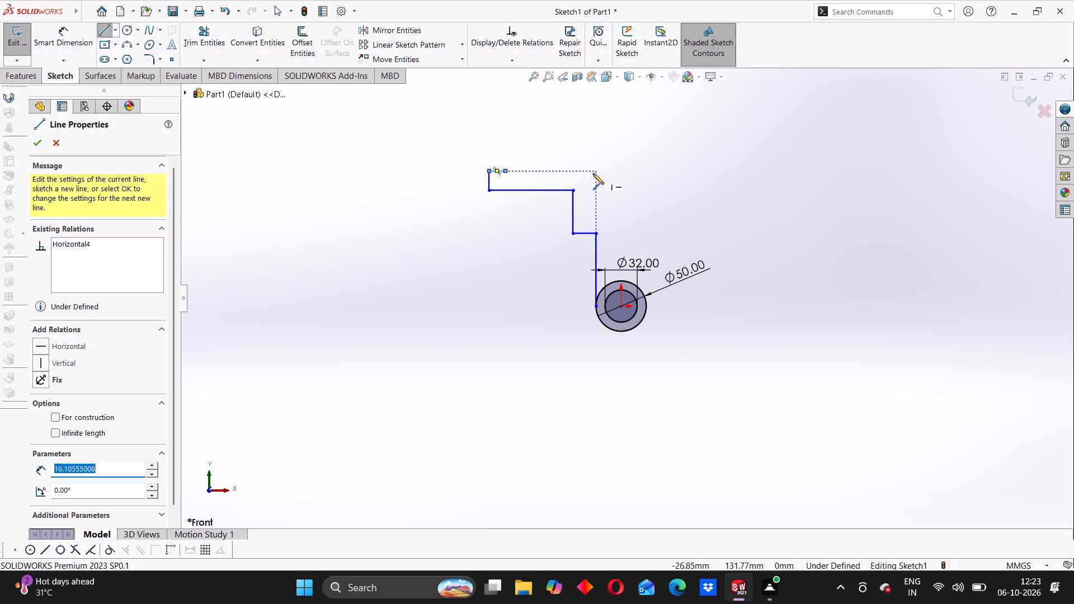
Draw a separate L-shaped pair of lines beside the stepped chain, about 47 mm down and a horizontal segment to the right above the circles.
left_click(587, 173)
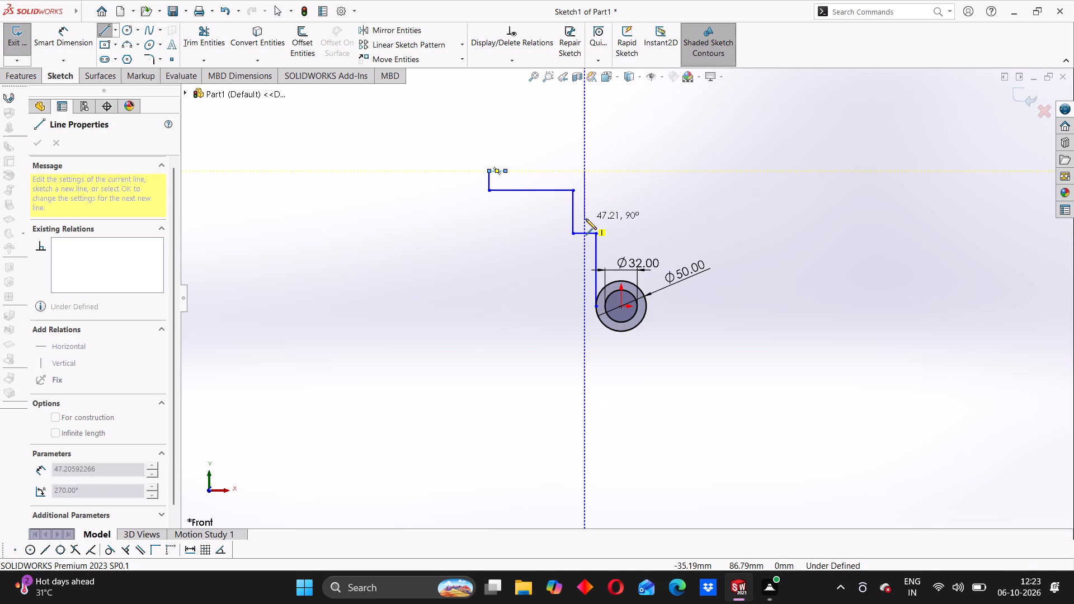
left_click(585, 218)
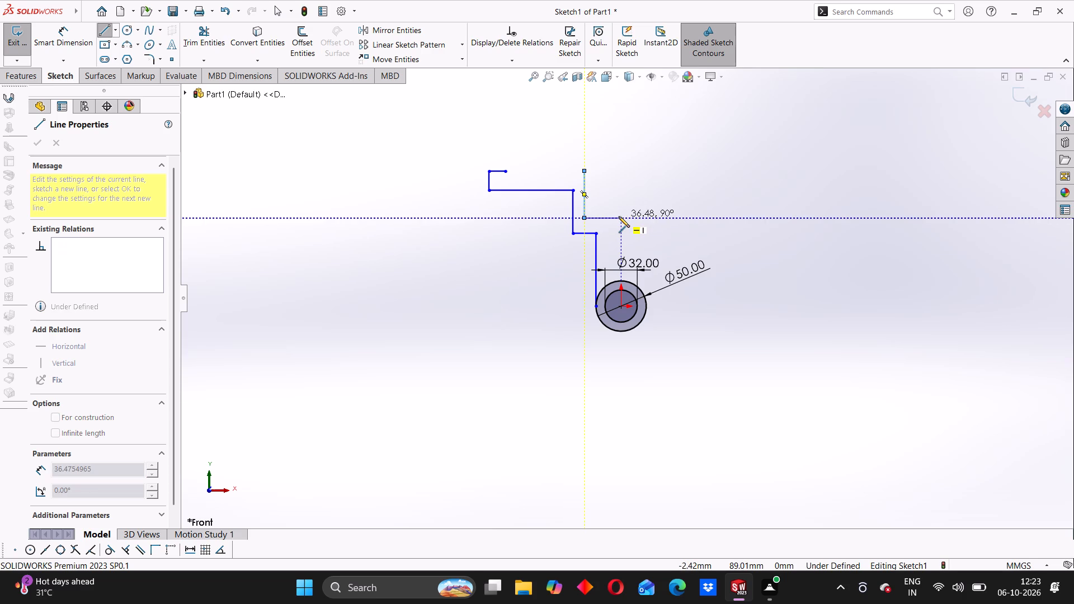
left_click(618, 218)
right_click(365, 142)
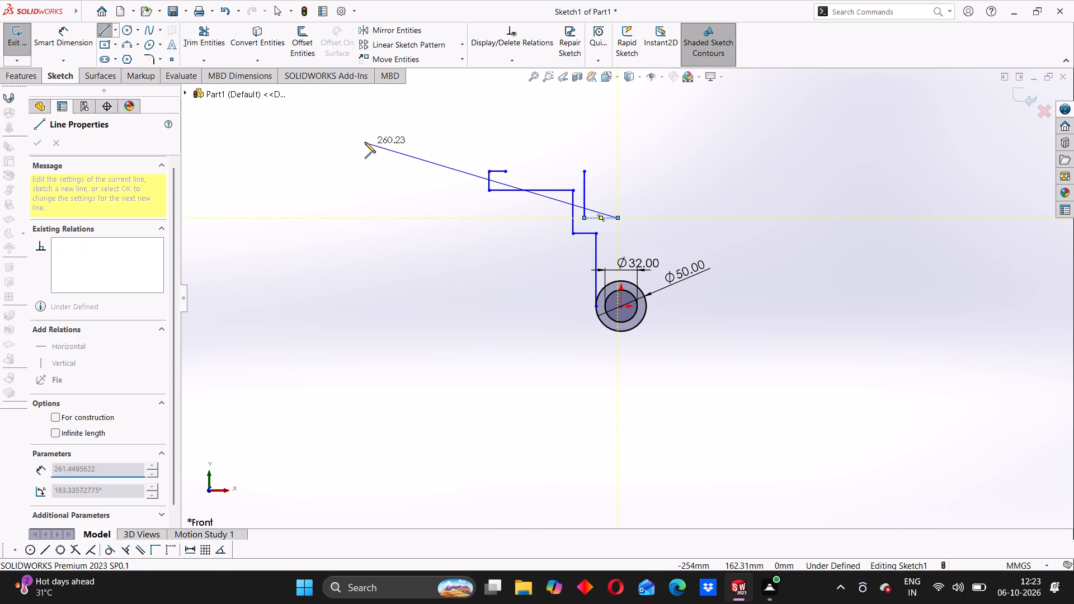
left_click(392, 156)
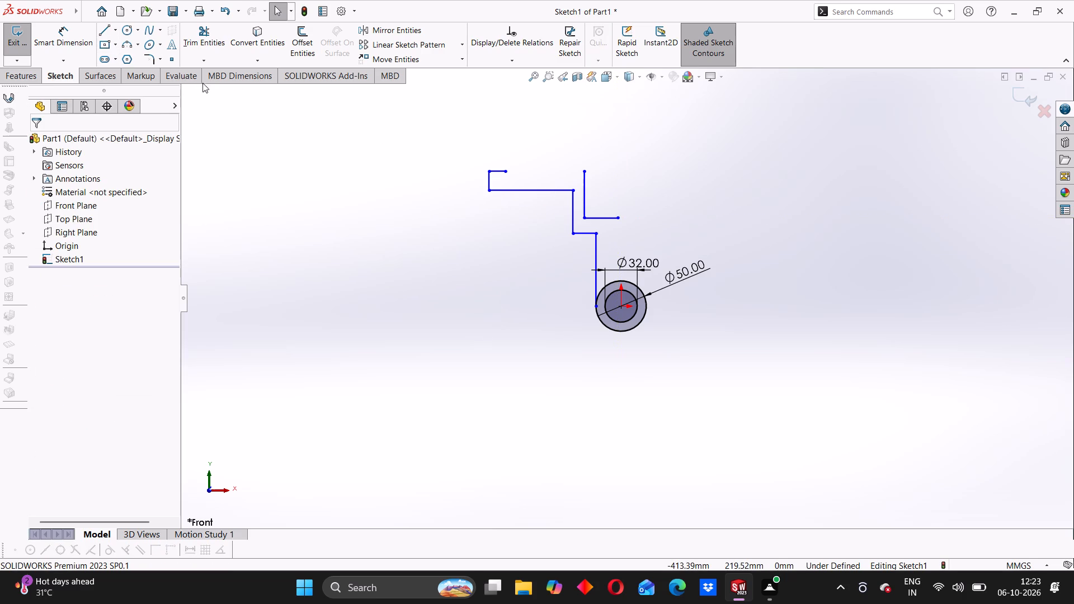
Delete the short horizontal line at the upper-left end of the stepped chain.
left_click(495, 173)
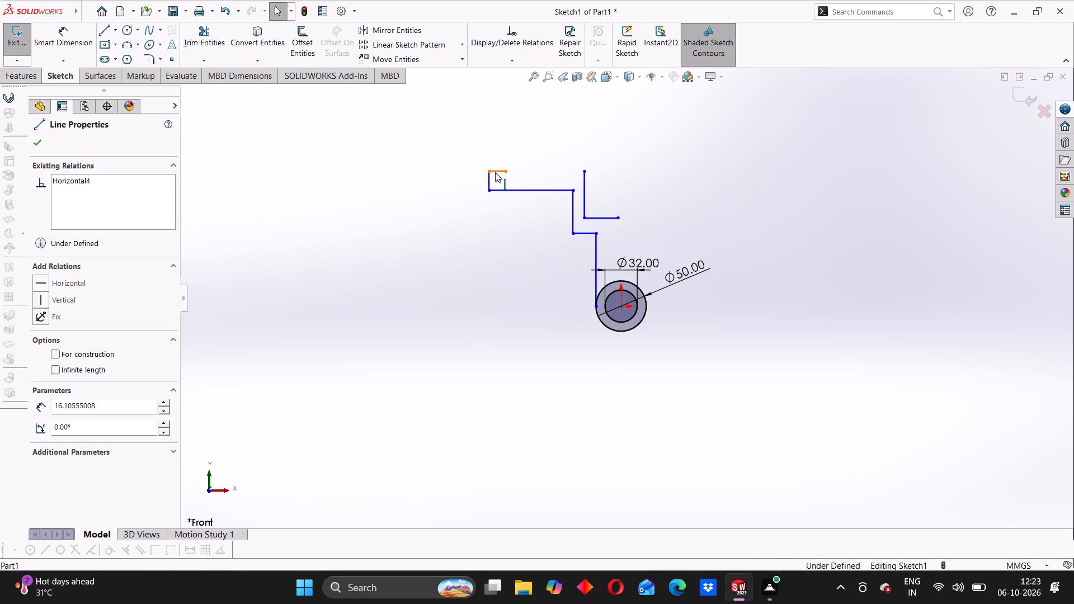
key("Delete")
Draw a horizontal line about 95 mm long joining the stepped chain's upper-left endpoint to the top of the separate L-shaped pair.
left_click(104, 26)
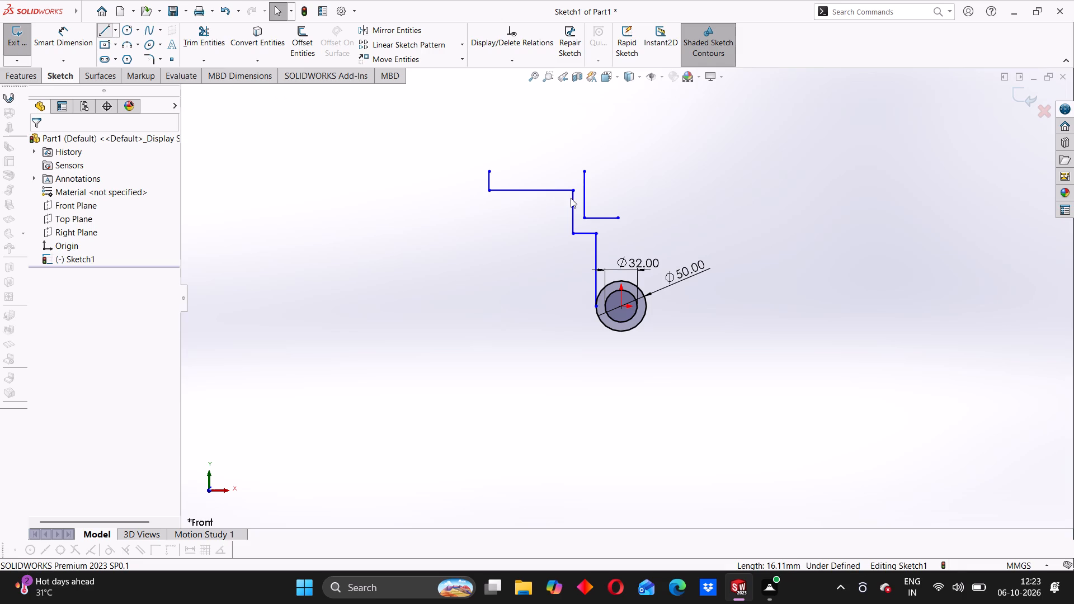
left_click(489, 170)
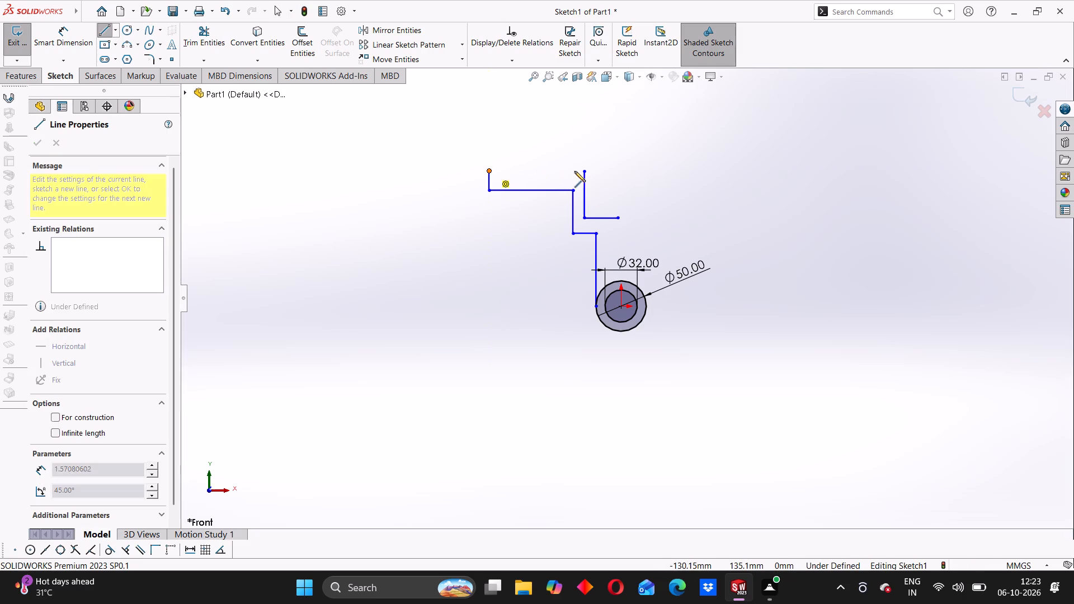
left_click(584, 172)
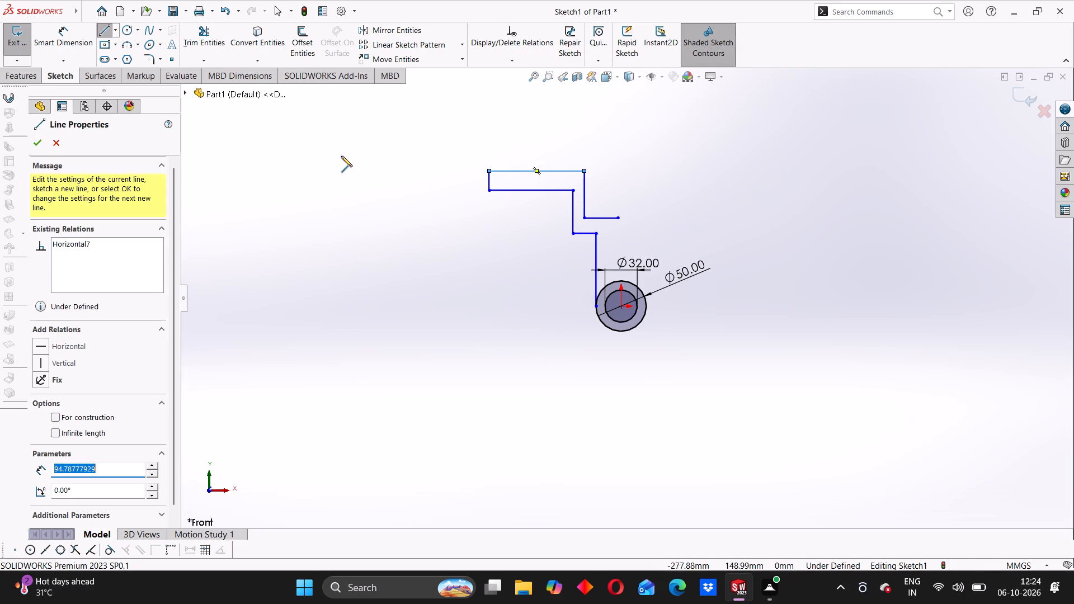
right_click(341, 156)
left_click(361, 169)
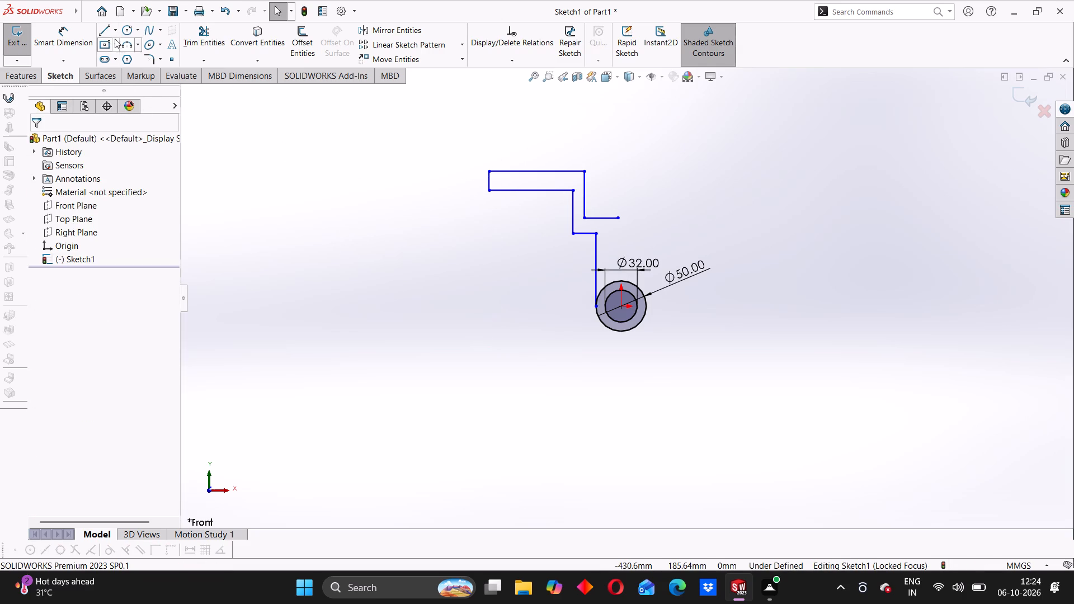
Draw a vertical construction centerline through the origin, extending from above the stepped outline to below the circles.
left_click(115, 27)
left_click(121, 58)
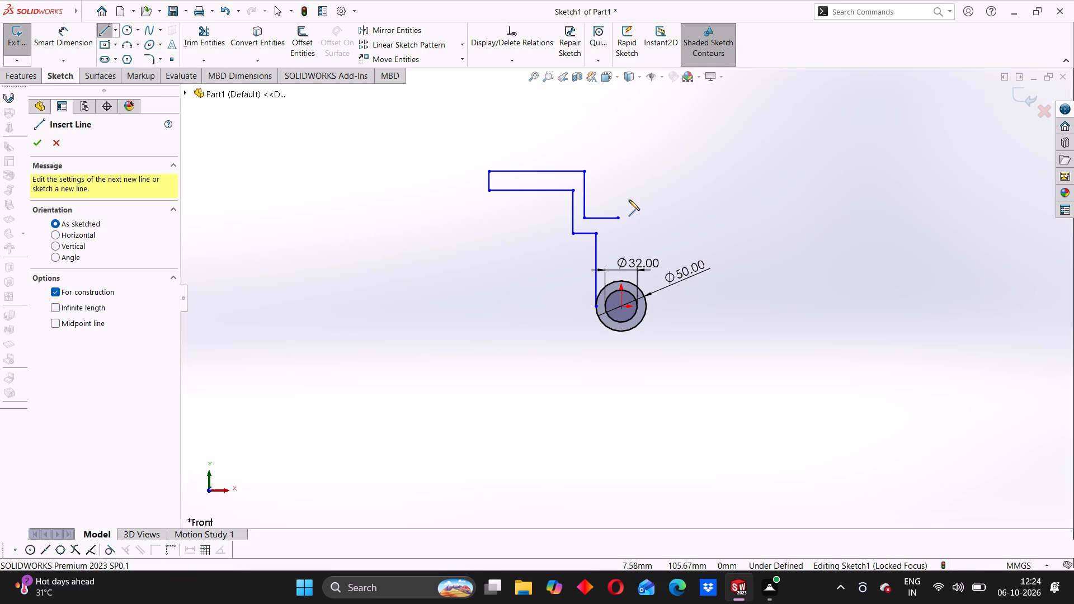
left_click(624, 196)
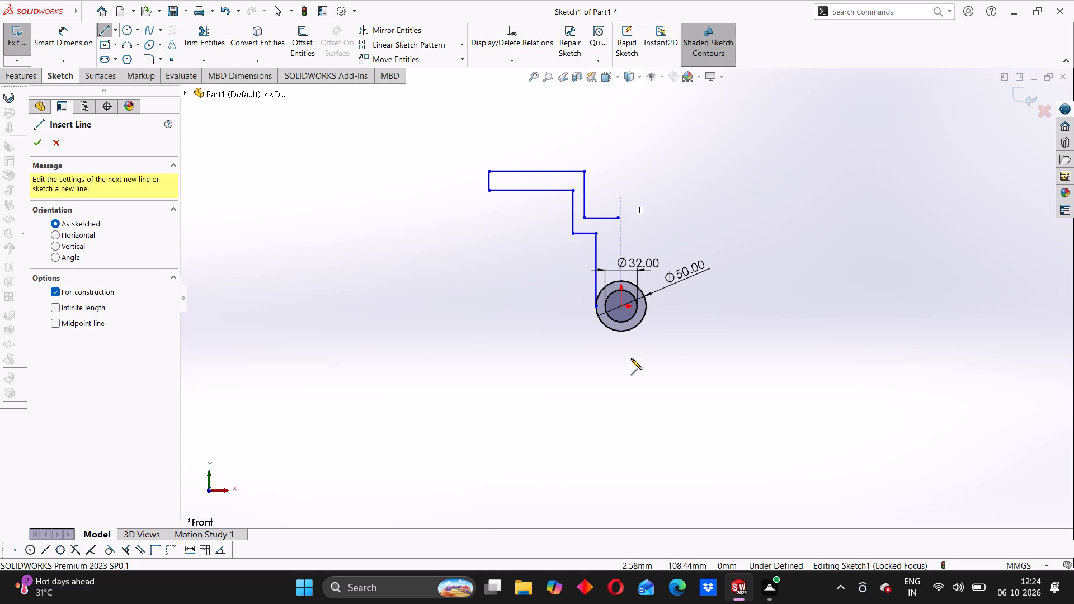
left_click(619, 412)
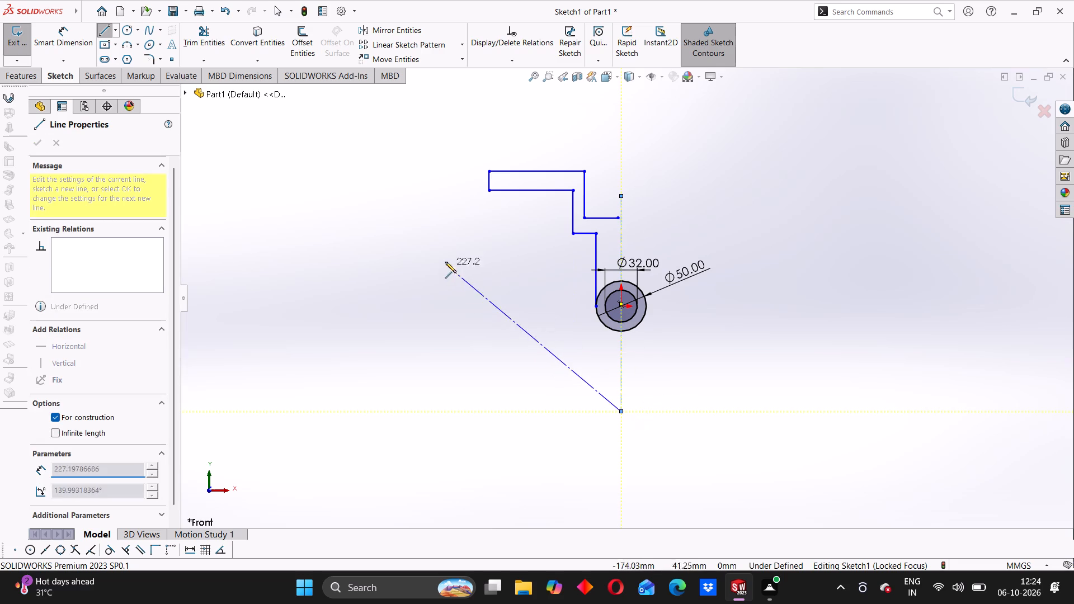
key("Escape")
key("Escape")
Add a Coincident relation between the free endpoint of the short upper horizontal line and the vertical centerline.
scroll(633, 225, "down", 3)
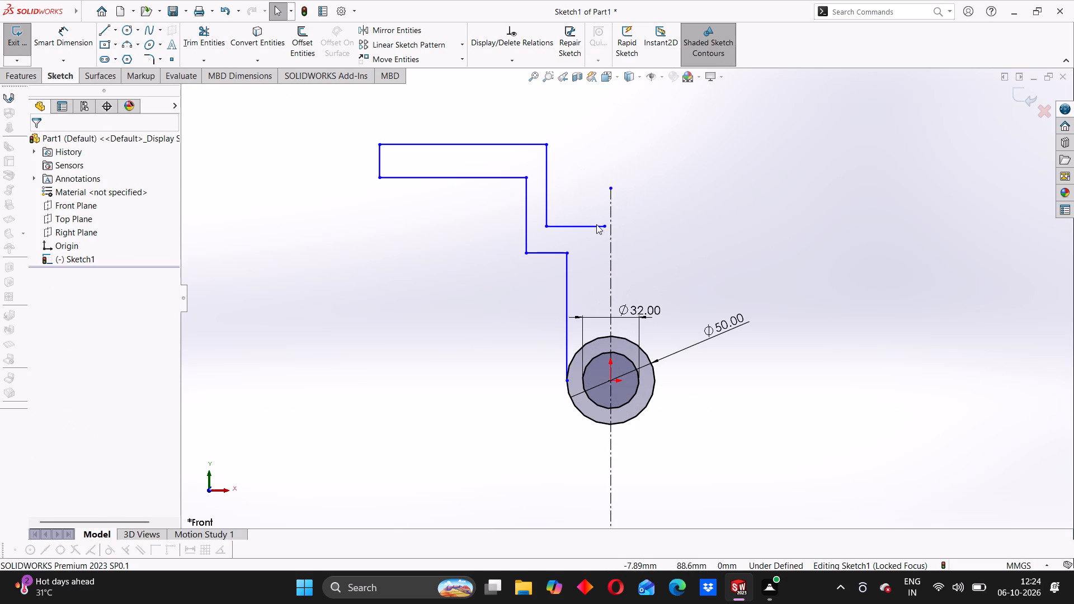
left_click(601, 225)
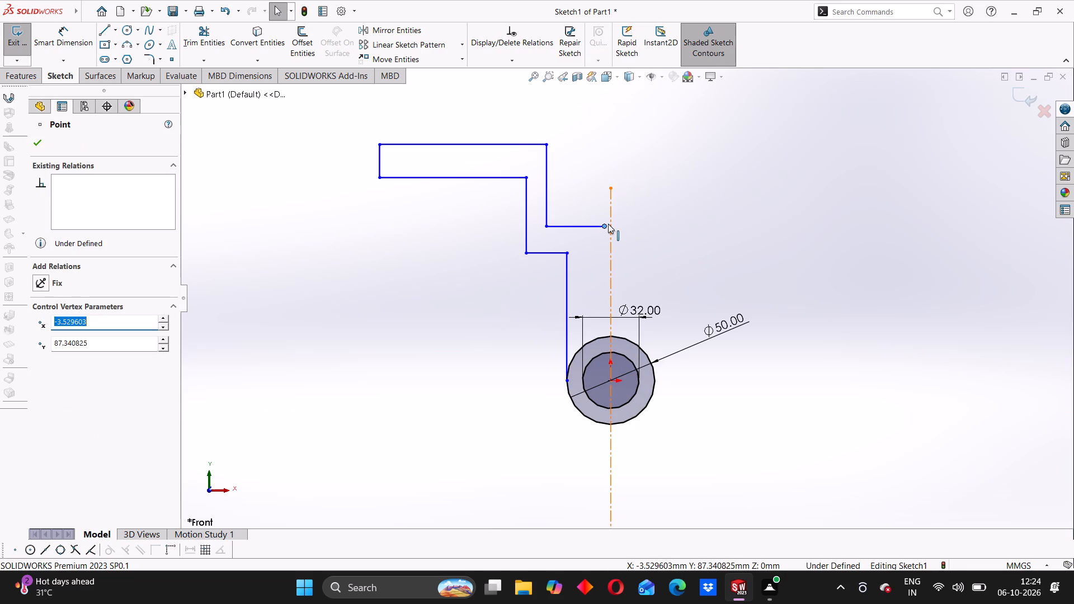
left_click(610, 224, "ctrl")
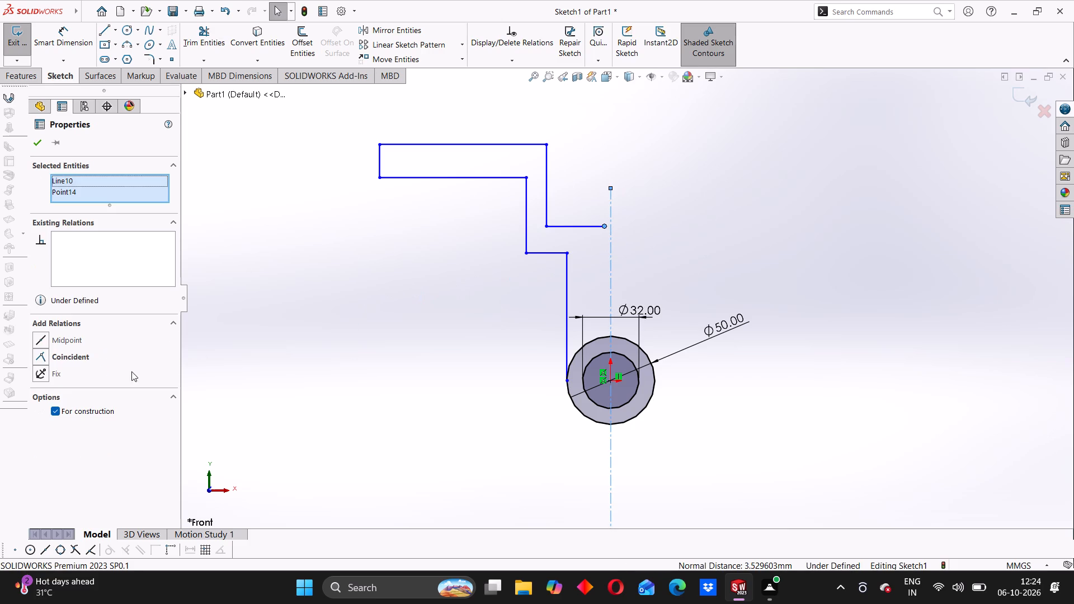
left_click(44, 357)
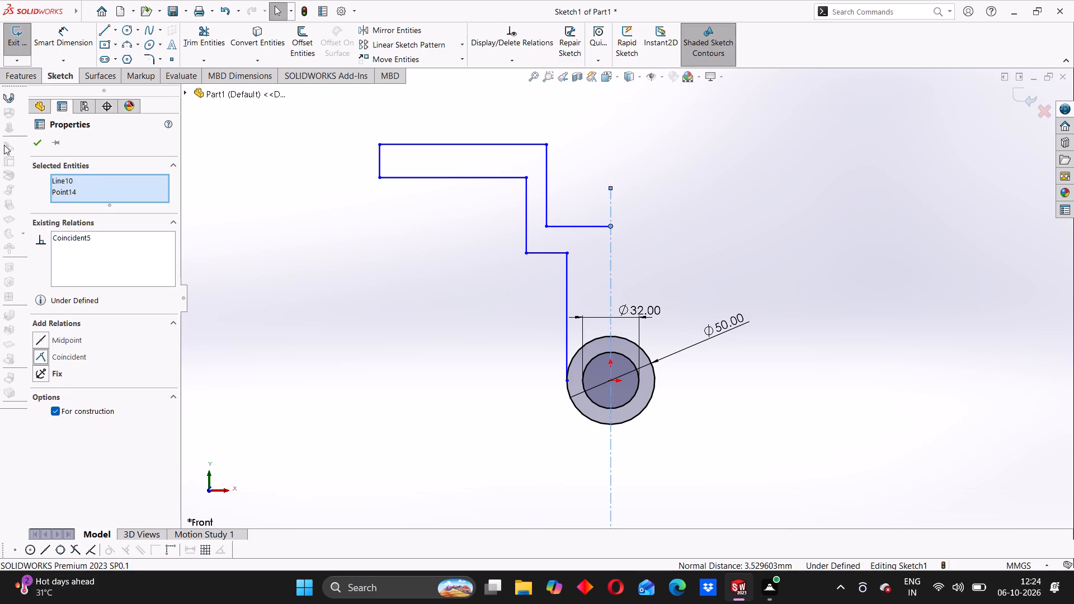
left_click(35, 143)
Apply a 3 mm sketch fillet where the short lower step line meets the vertical line rising from the 50 mm circle.
scroll(672, 232, "up", 2)
scroll(636, 292, "up", 2)
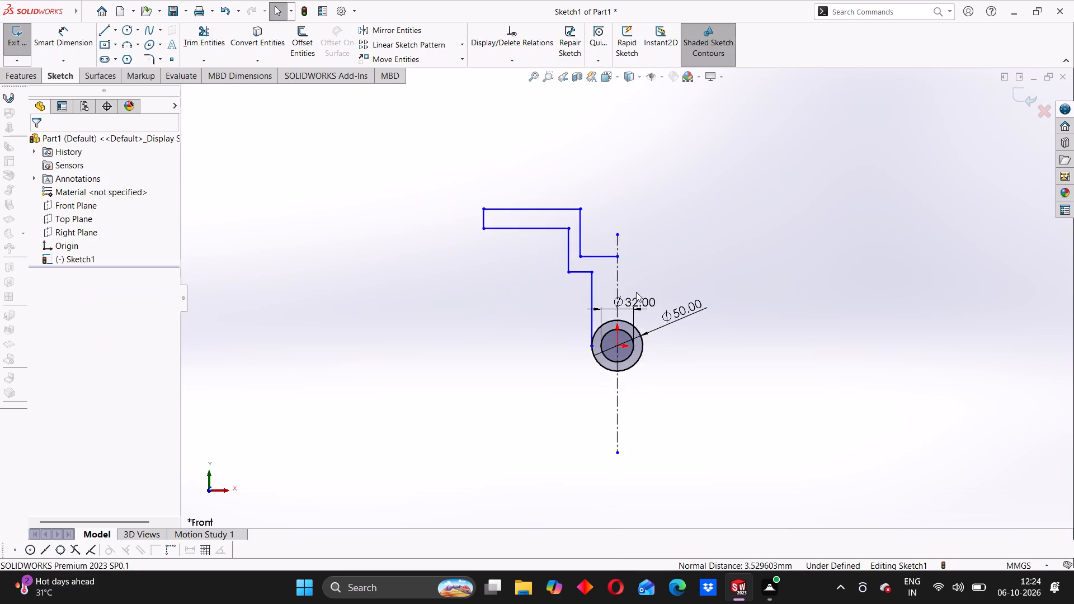
scroll(636, 292, "up", 1)
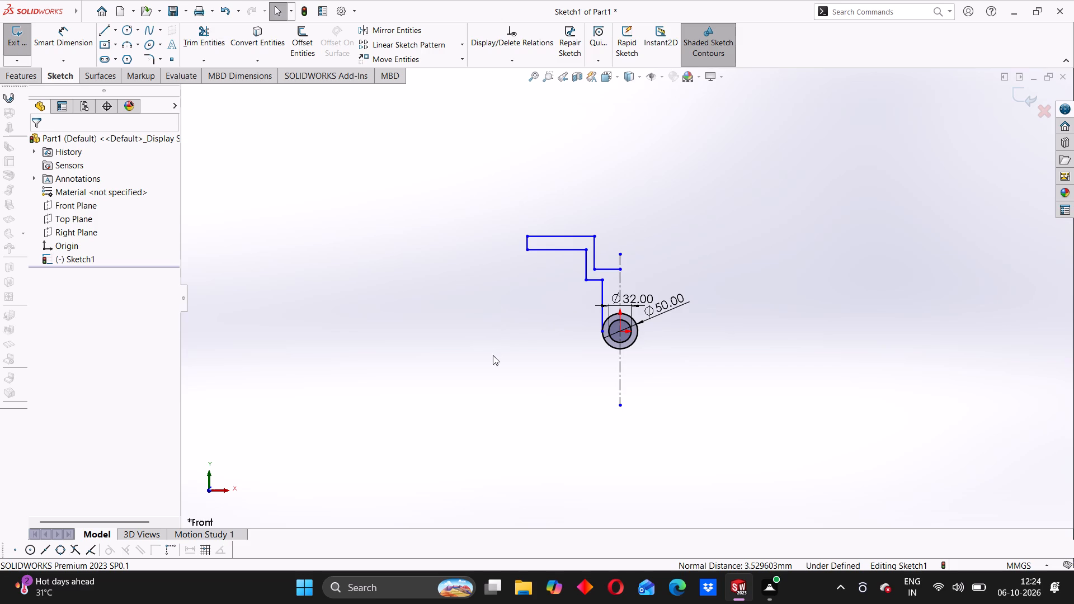
scroll(541, 327, "down", 1)
scroll(591, 271, "down", 1)
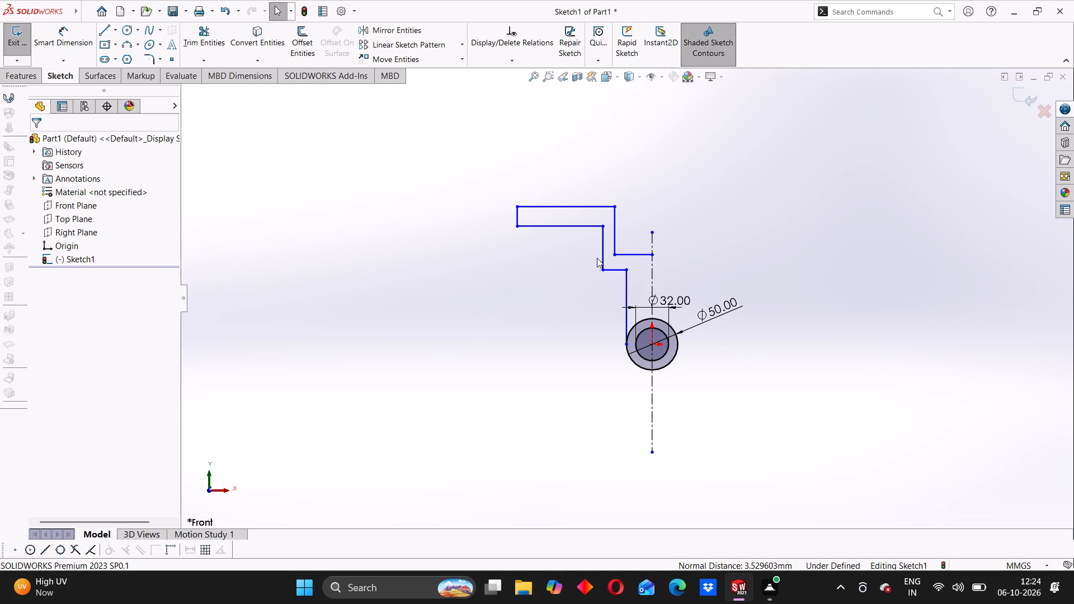
left_click(150, 62)
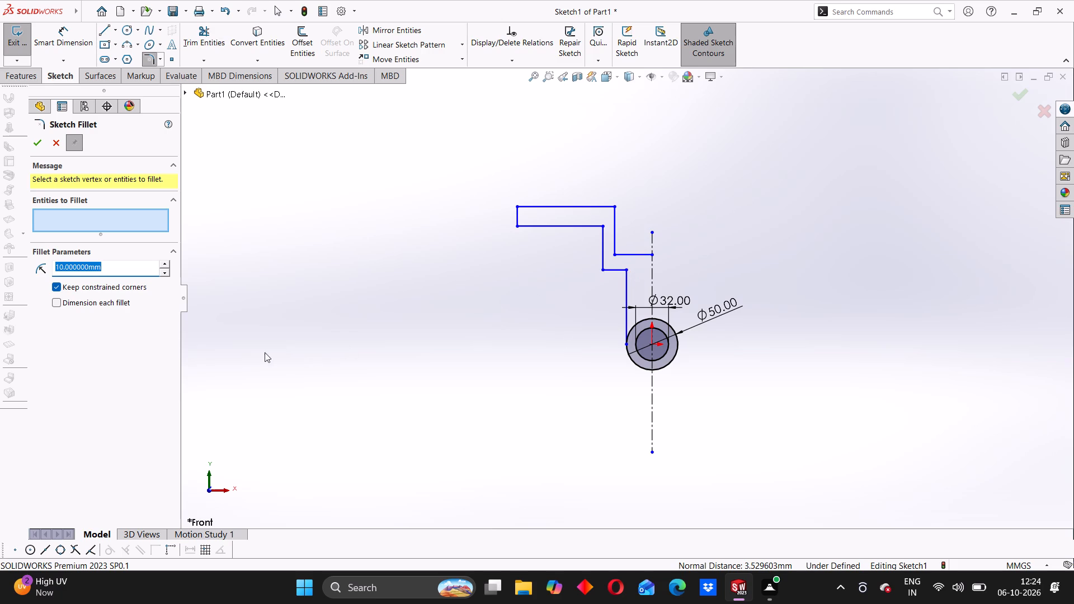
key("3")
key("Return")
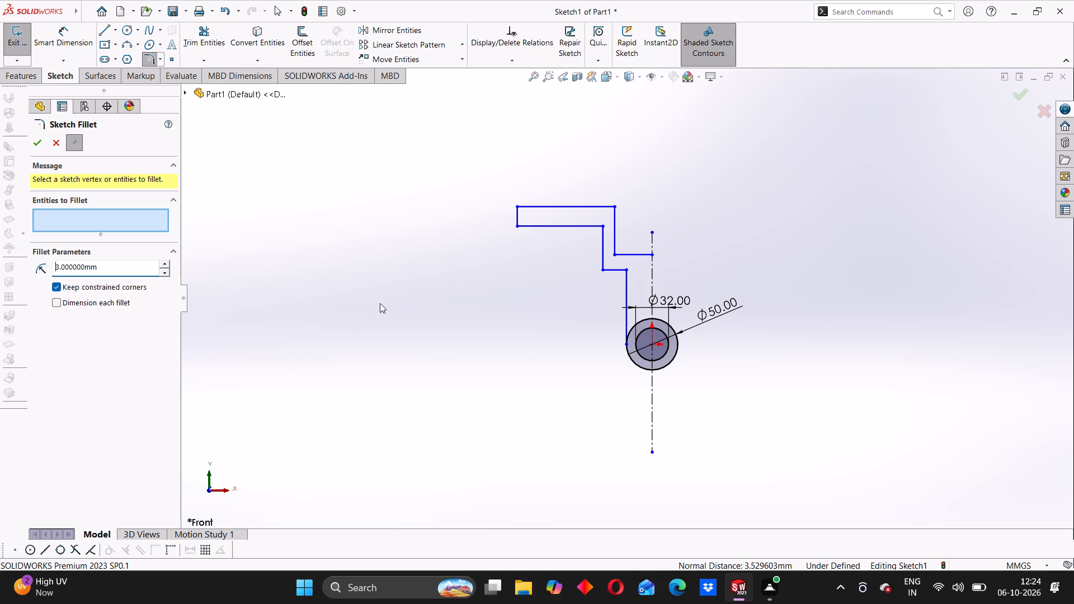
left_click(626, 271)
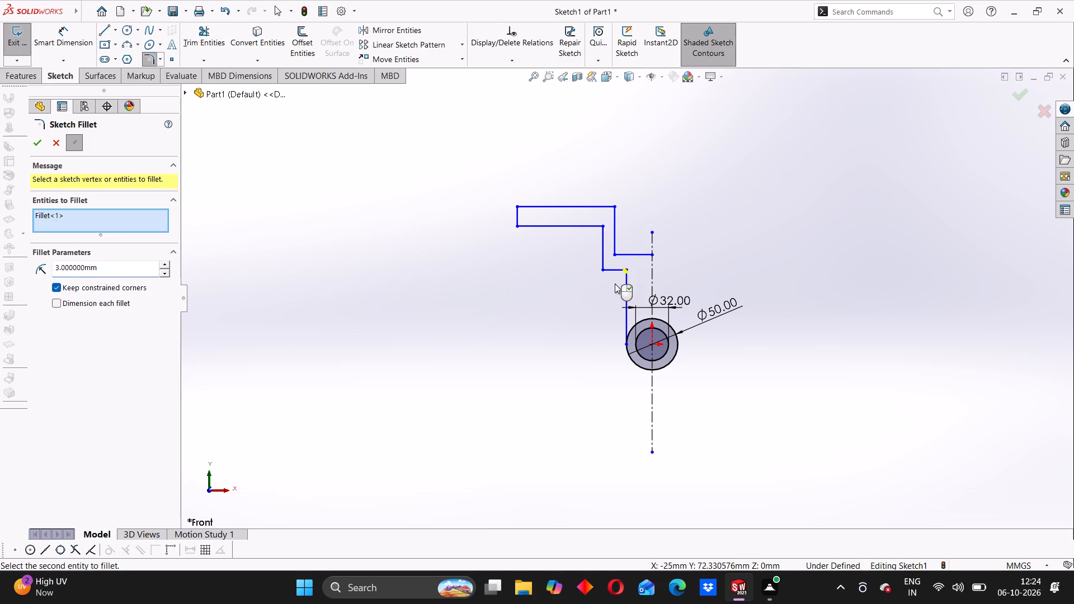
scroll(610, 286, "down", 7)
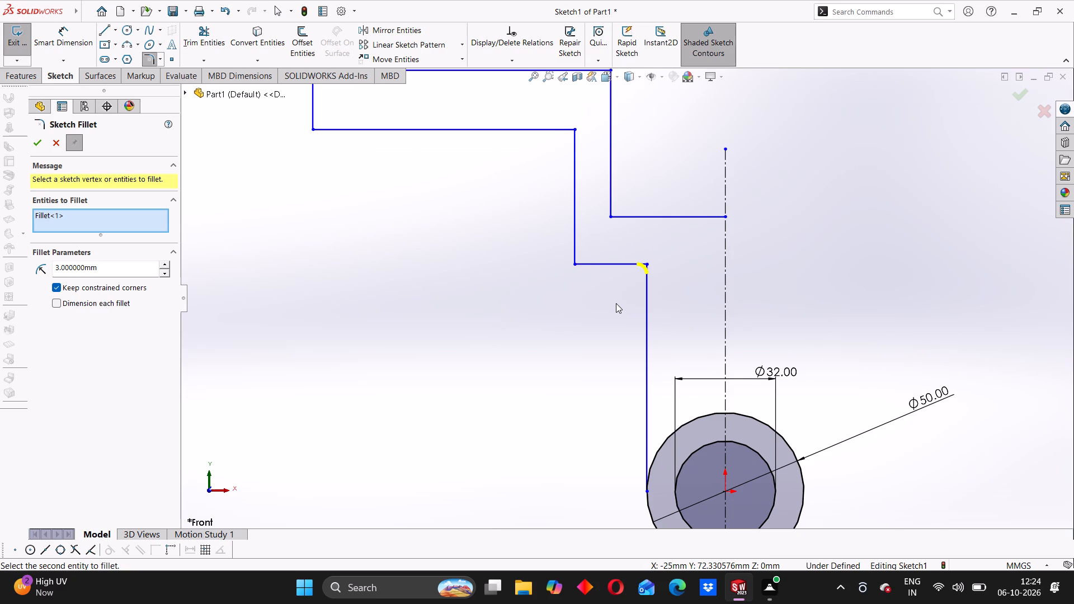
scroll(623, 294, "up", 2)
scroll(548, 318, "up", 2)
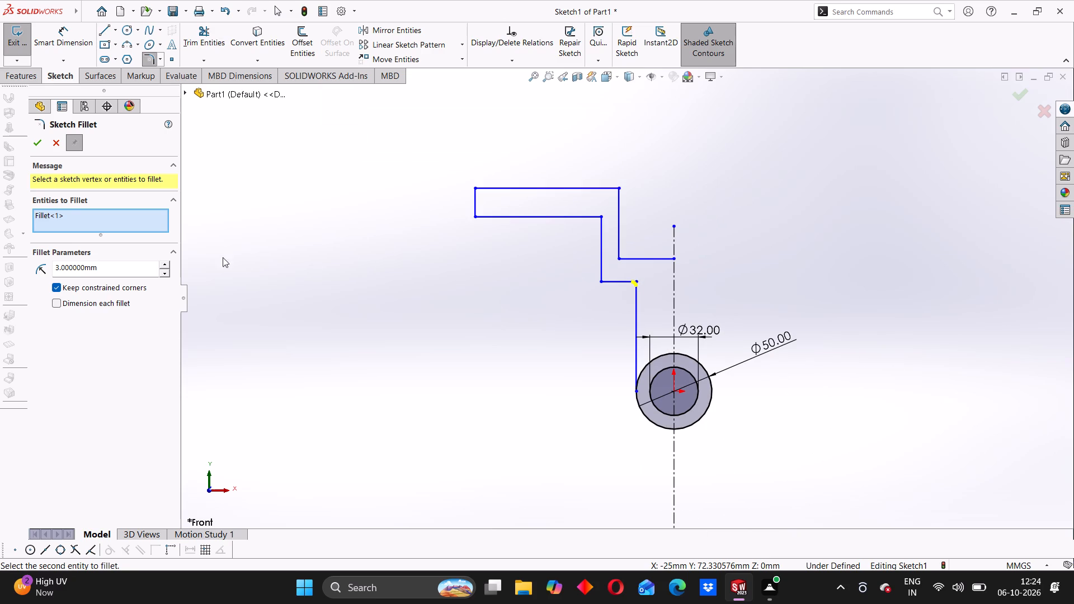
left_click(37, 144)
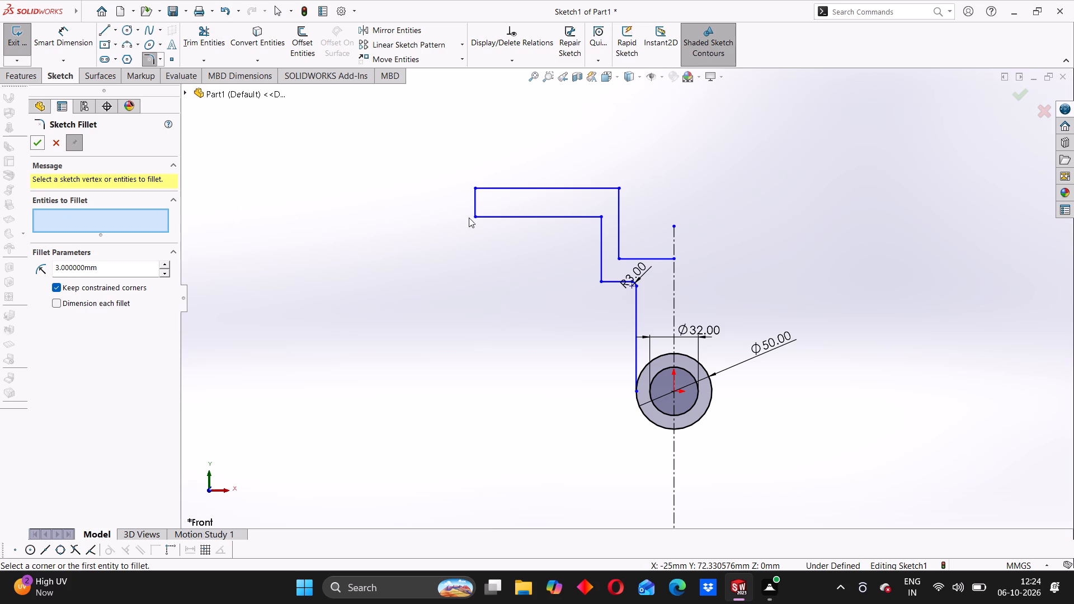
Apply a 12 mm sketch fillet at the inner corner on the other end of the short lower step line.
left_click_drag(100, 273, 81, 271)
left_click_drag(81, 271, 50, 265)
type("12")
key("Return")
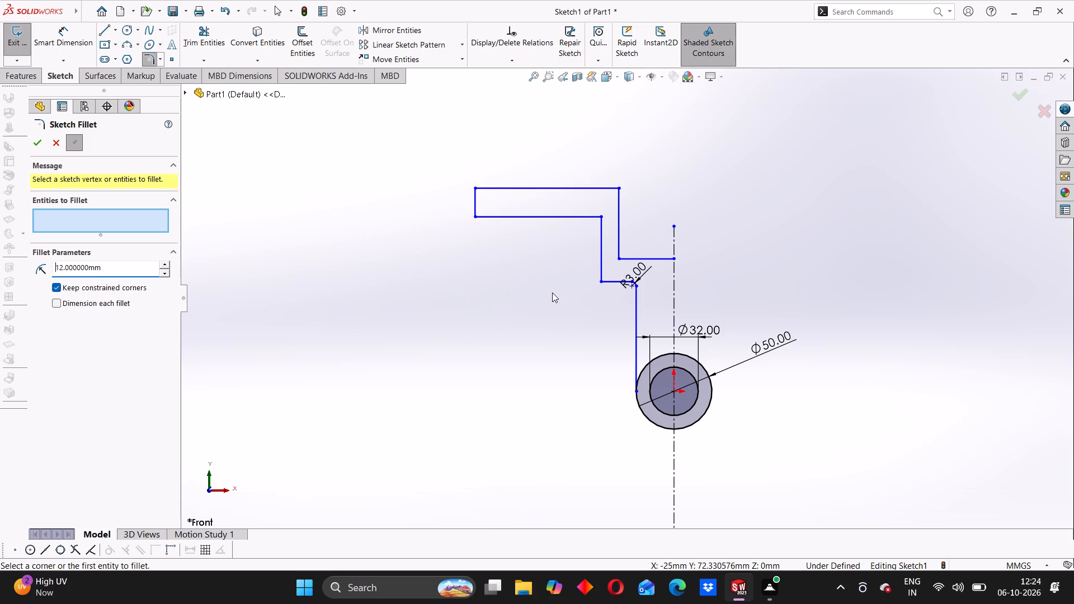
left_click(599, 280)
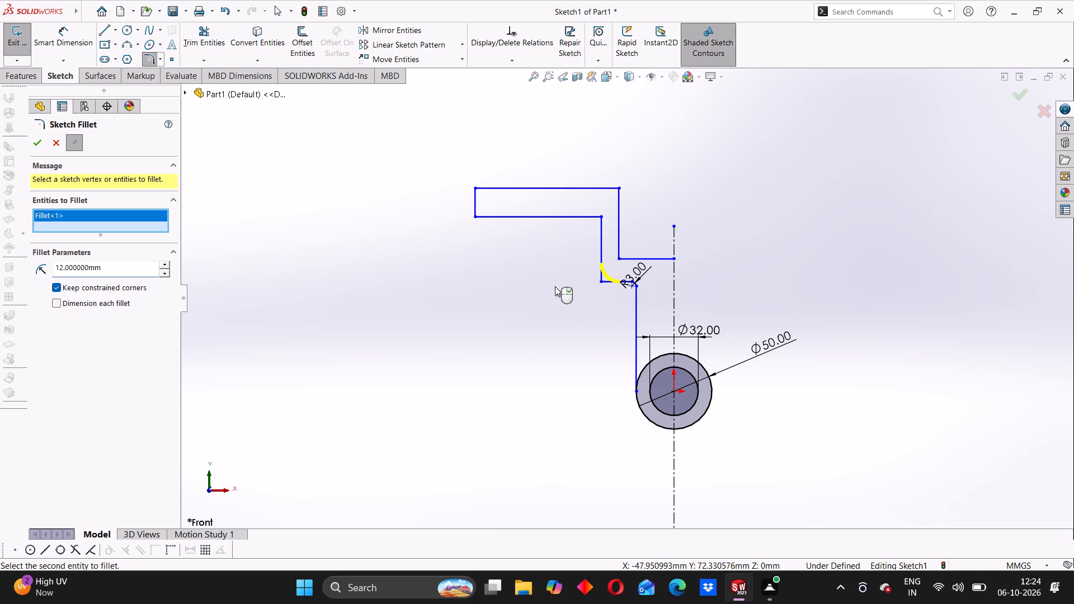
left_click(38, 145)
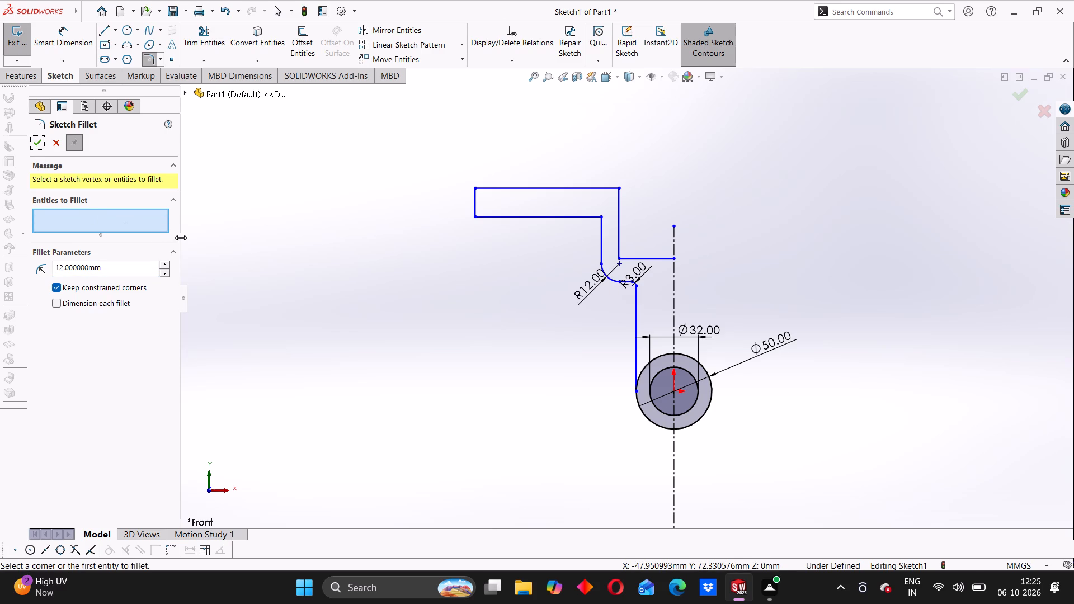
Apply a 6 mm sketch fillet where the long lower horizontal line meets the stepped chain's middle vertical line.
left_click_drag(102, 267, 102, 267)
left_click_drag(102, 267, 51, 268)
key("6")
key("Return")
left_click(600, 217)
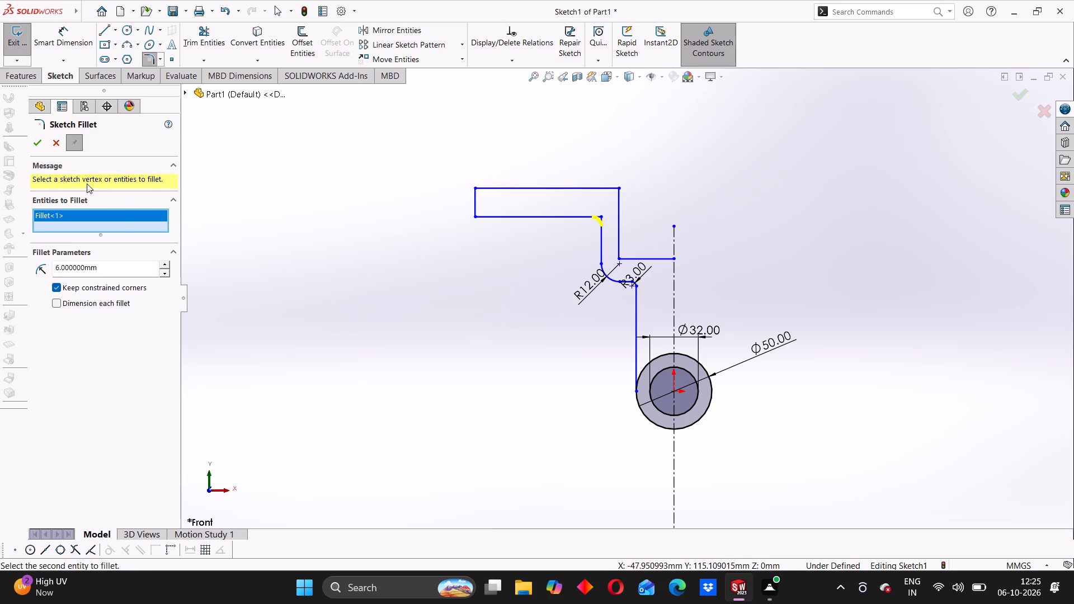
left_click(33, 145)
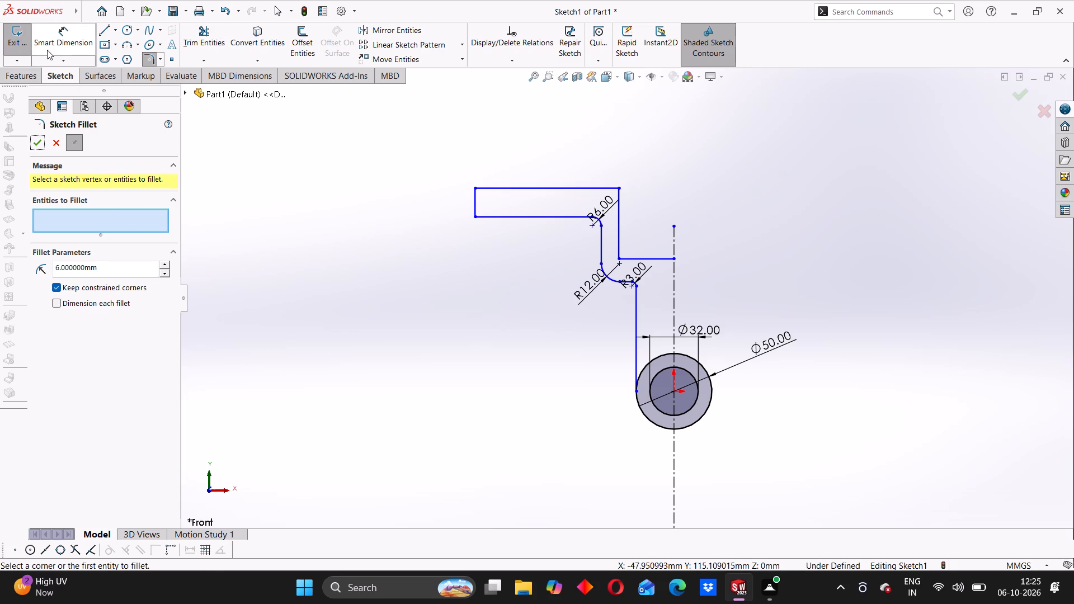
Dimension the vertical distance from the origin to the outline's long top horizontal line and set it to 60 mm.
left_click(51, 49)
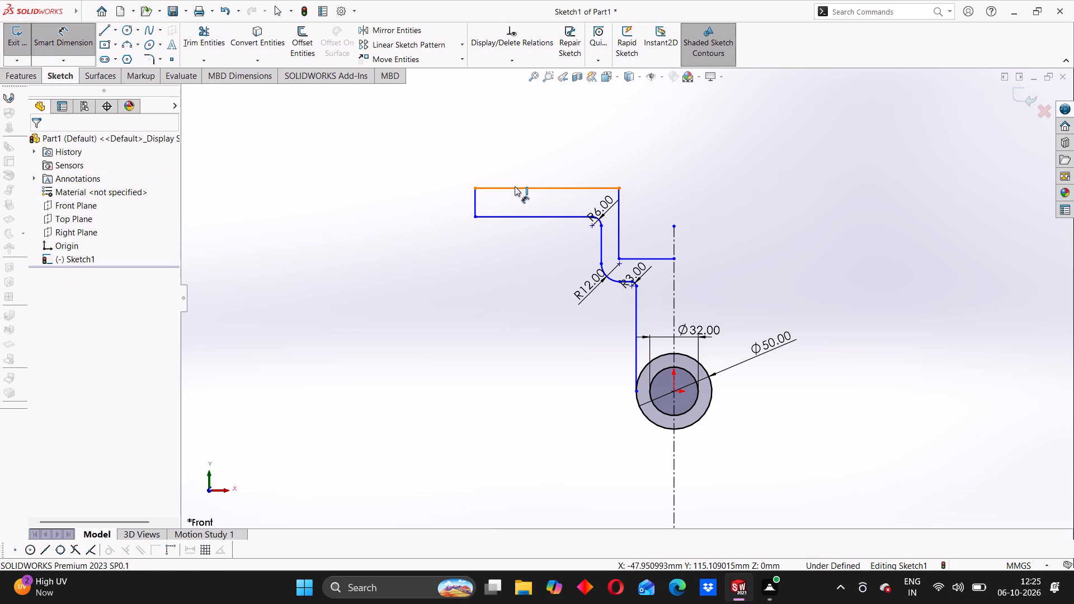
left_click(515, 186)
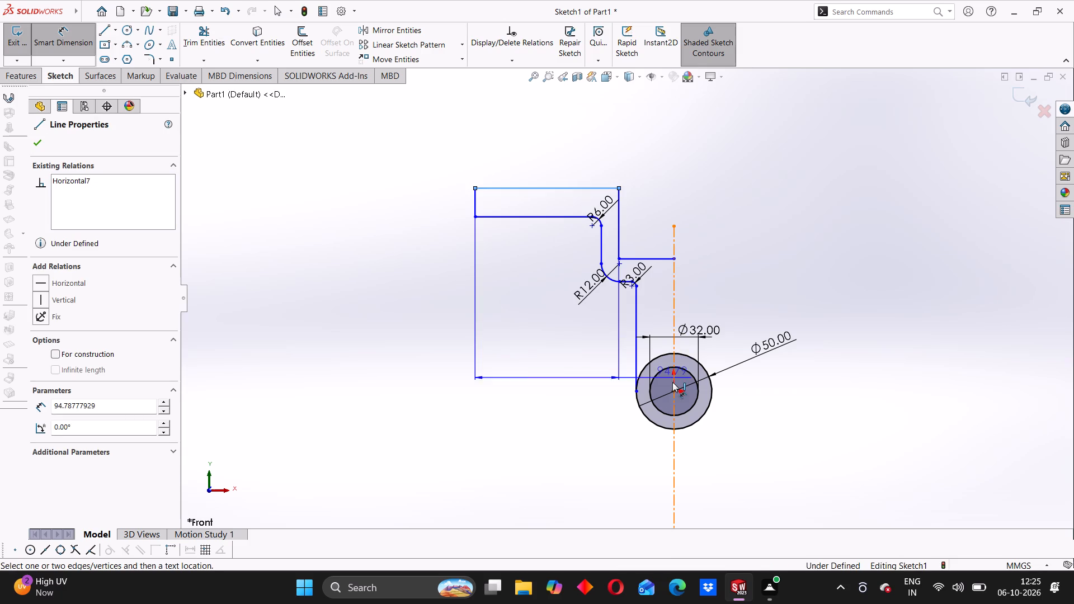
left_click(673, 391)
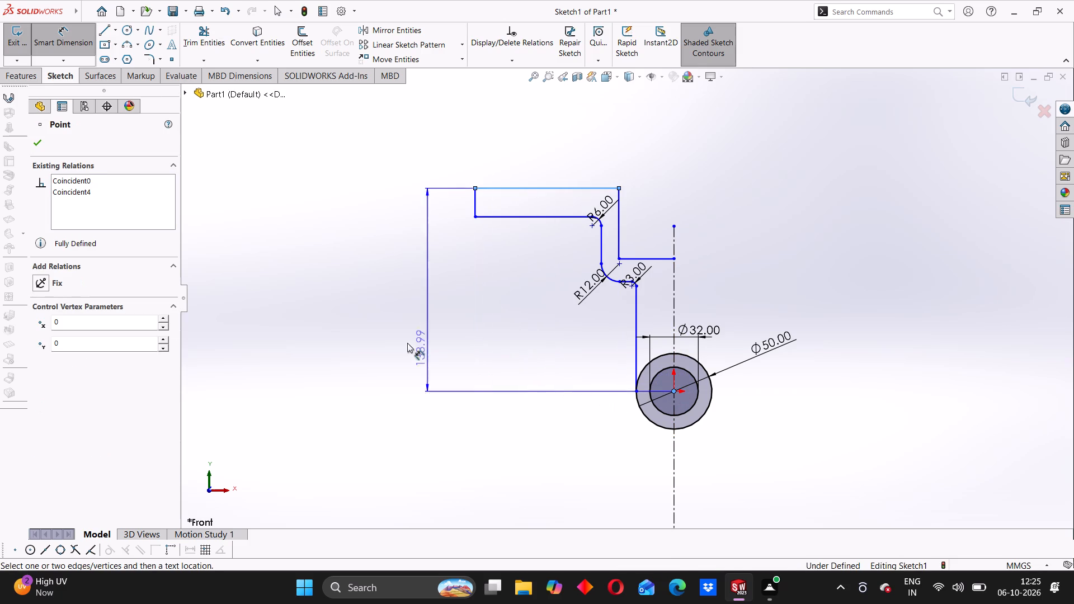
left_click(381, 336)
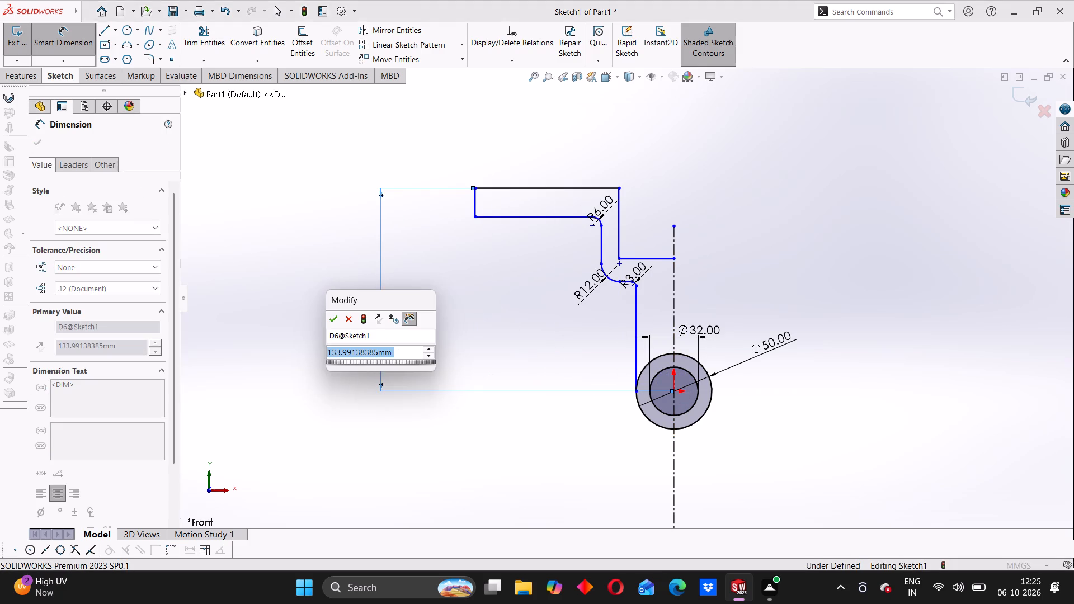
type("60")
key("Return")
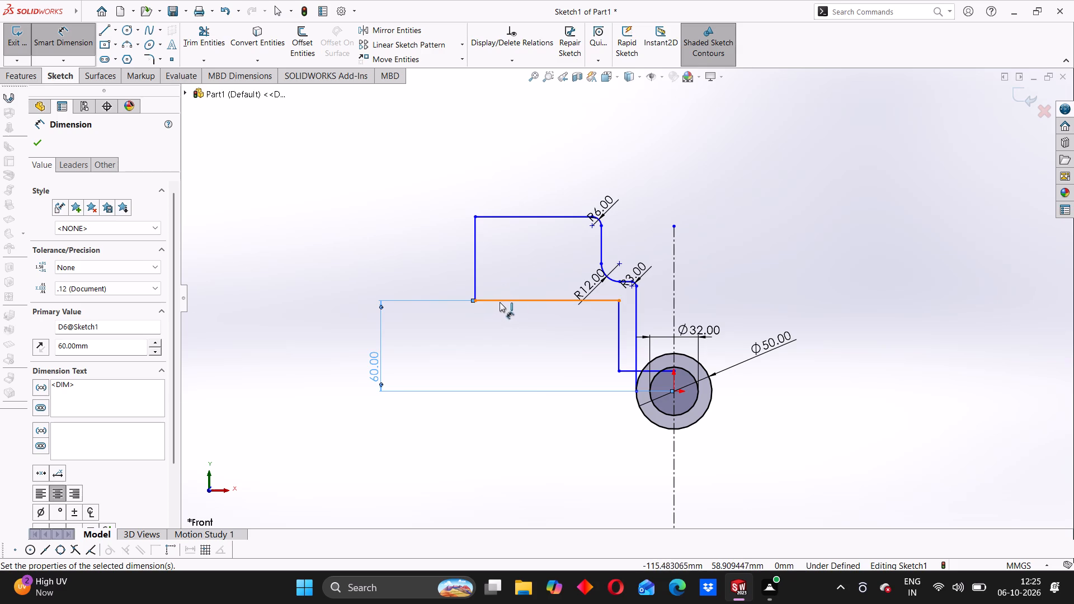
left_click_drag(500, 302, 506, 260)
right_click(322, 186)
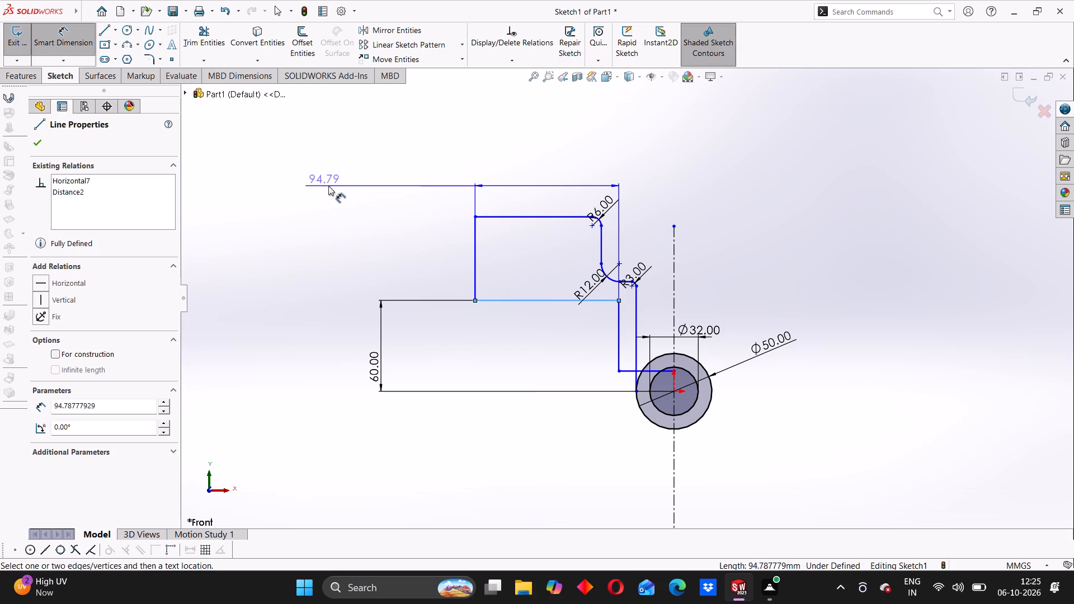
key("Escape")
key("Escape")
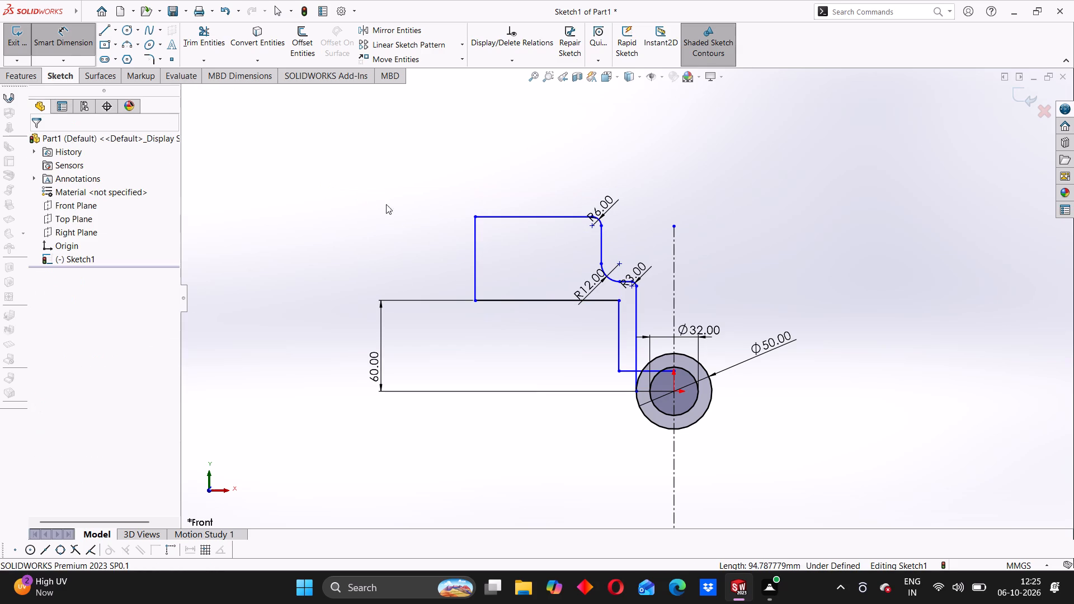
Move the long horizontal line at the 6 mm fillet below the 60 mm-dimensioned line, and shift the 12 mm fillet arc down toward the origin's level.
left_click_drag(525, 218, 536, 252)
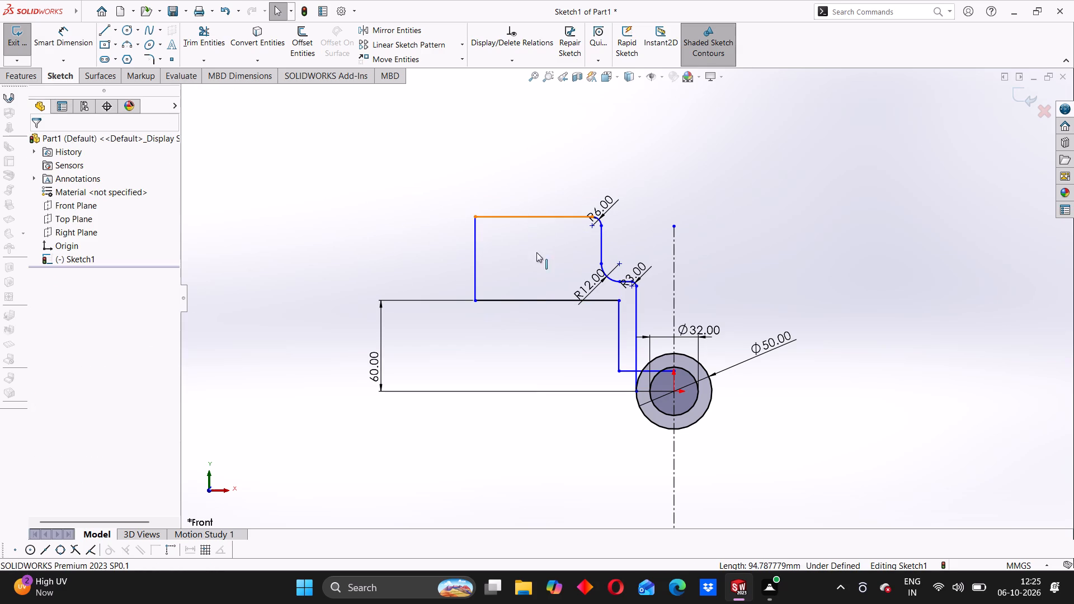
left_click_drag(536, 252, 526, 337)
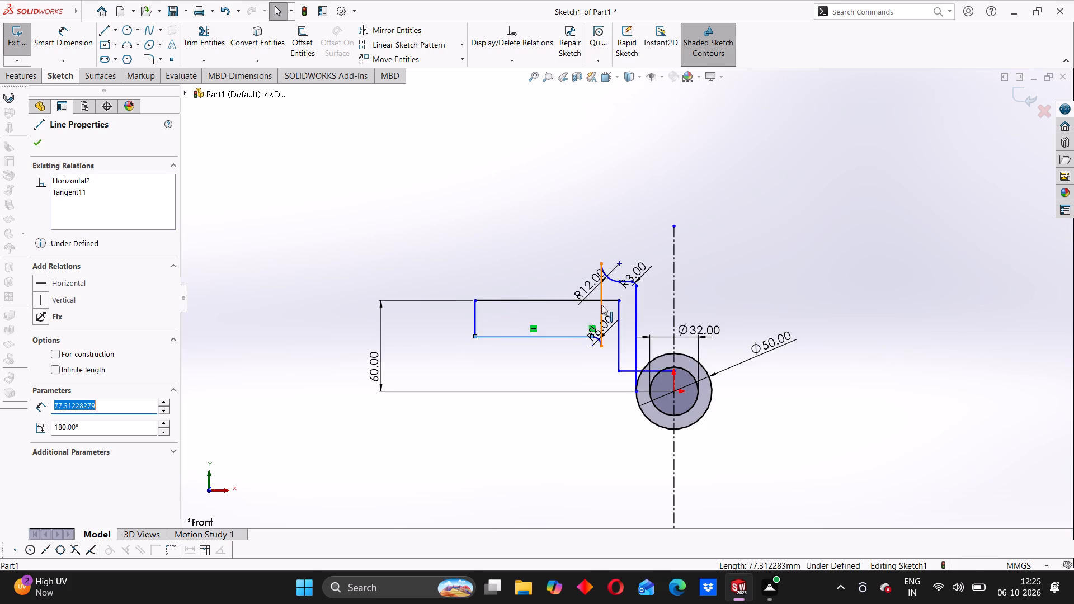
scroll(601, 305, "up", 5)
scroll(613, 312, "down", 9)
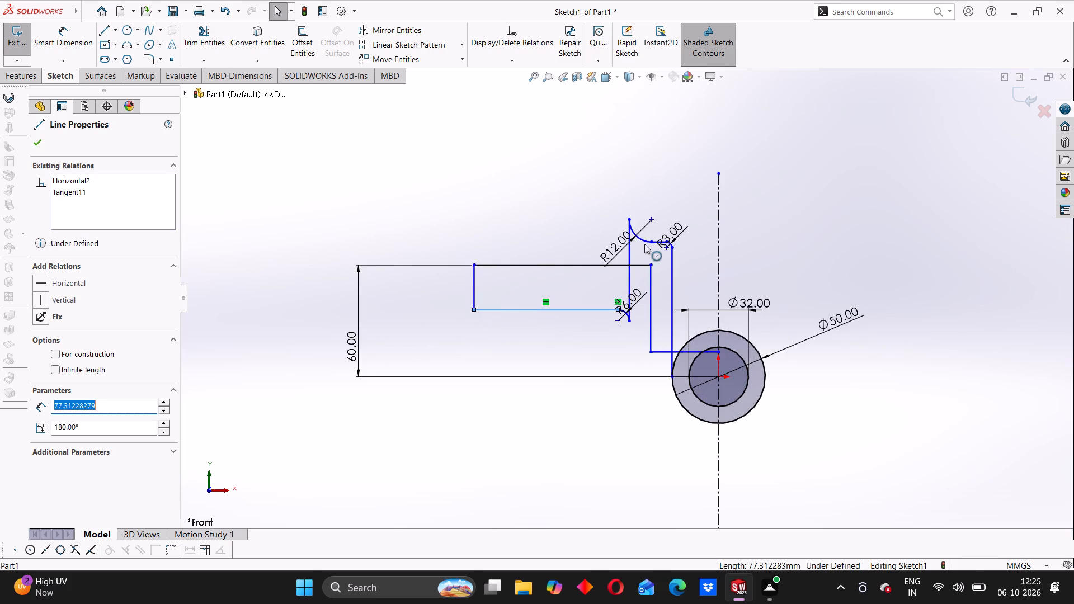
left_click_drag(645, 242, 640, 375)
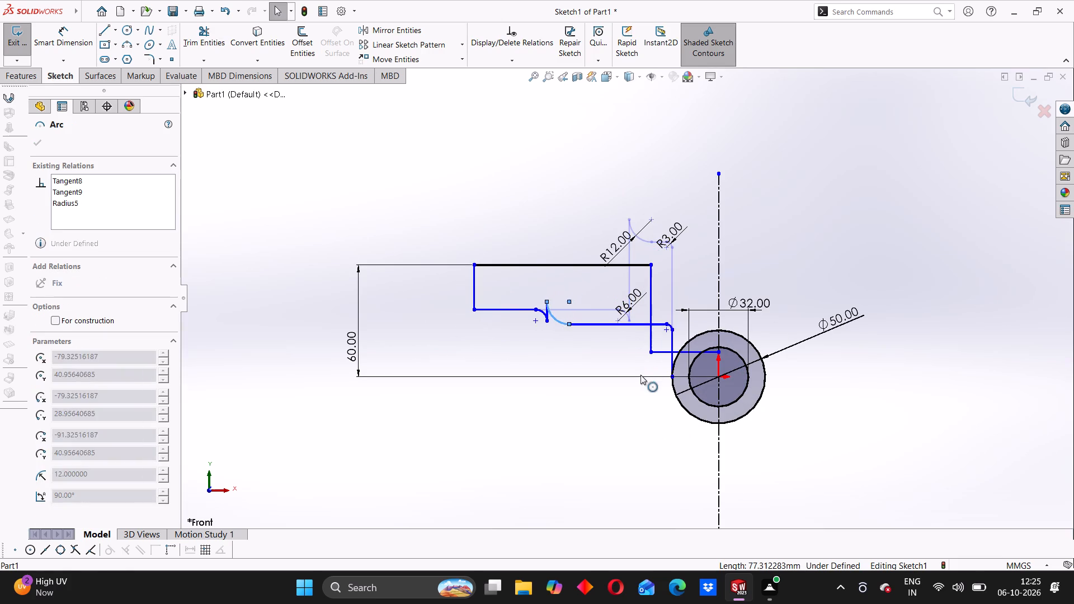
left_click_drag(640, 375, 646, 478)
Delete the entire stepped outline with its fillets, keeping the concentric 50 mm and 32 mm circles, their diameter dimensions and the centerline.
scroll(592, 377, "up", 1)
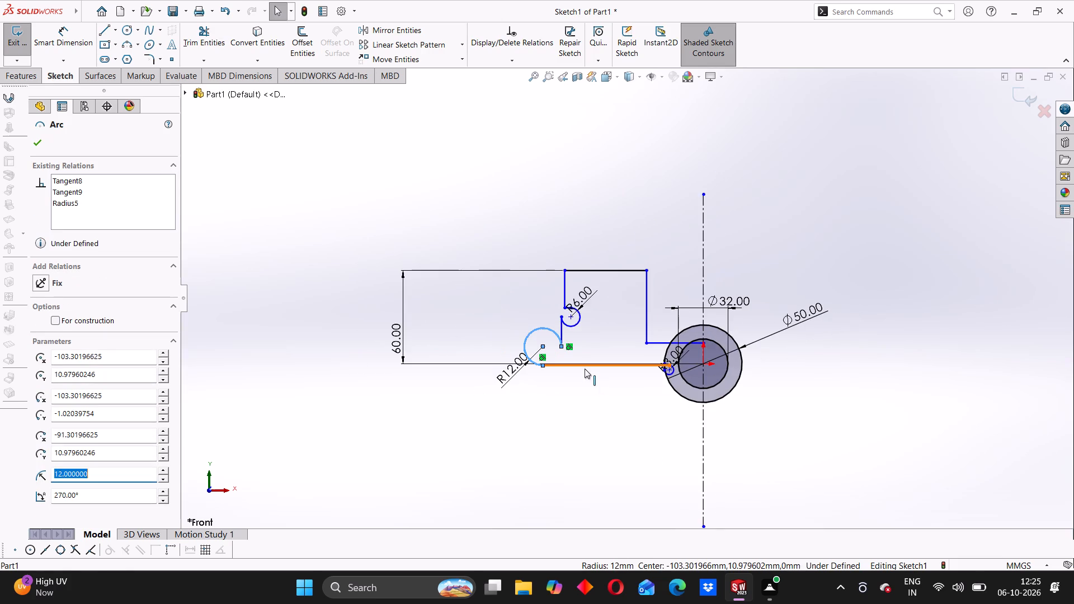
scroll(564, 358, "down", 4)
scroll(567, 355, "up", 8)
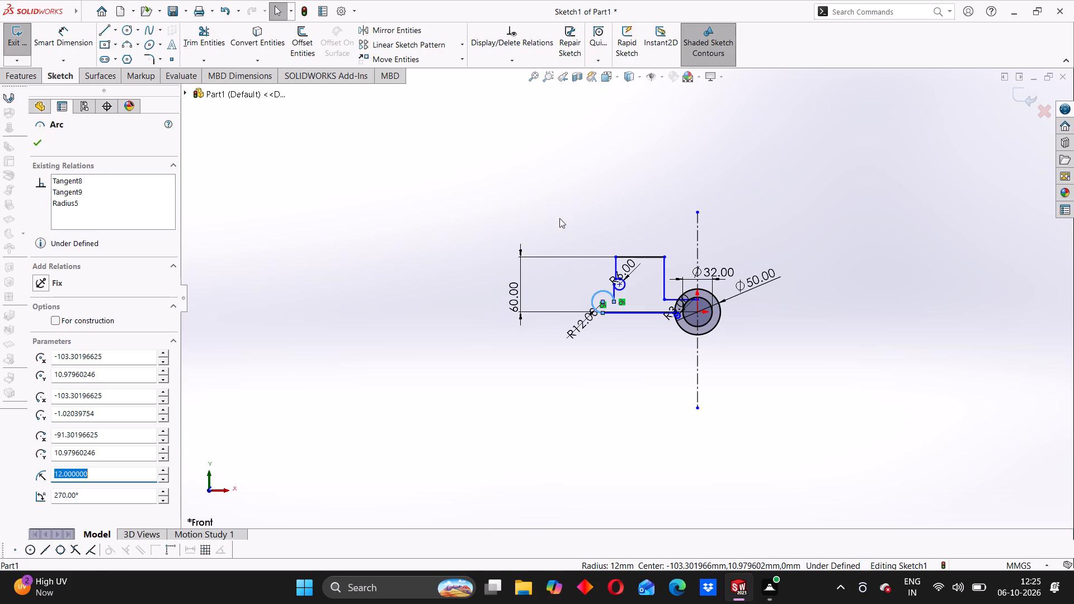
left_click_drag(544, 208, 751, 355)
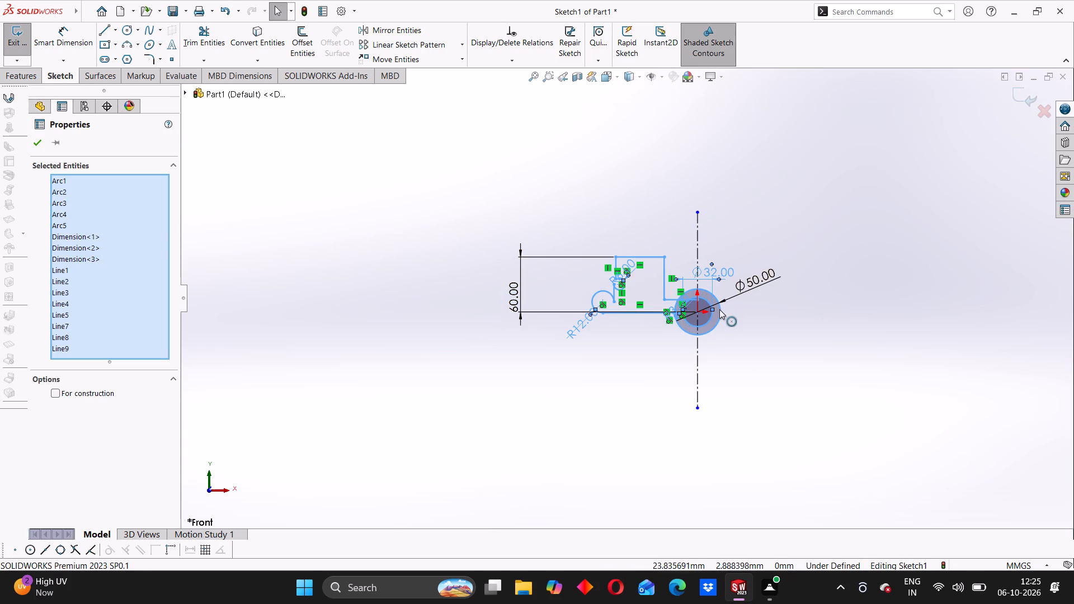
scroll(718, 310, "down", 7)
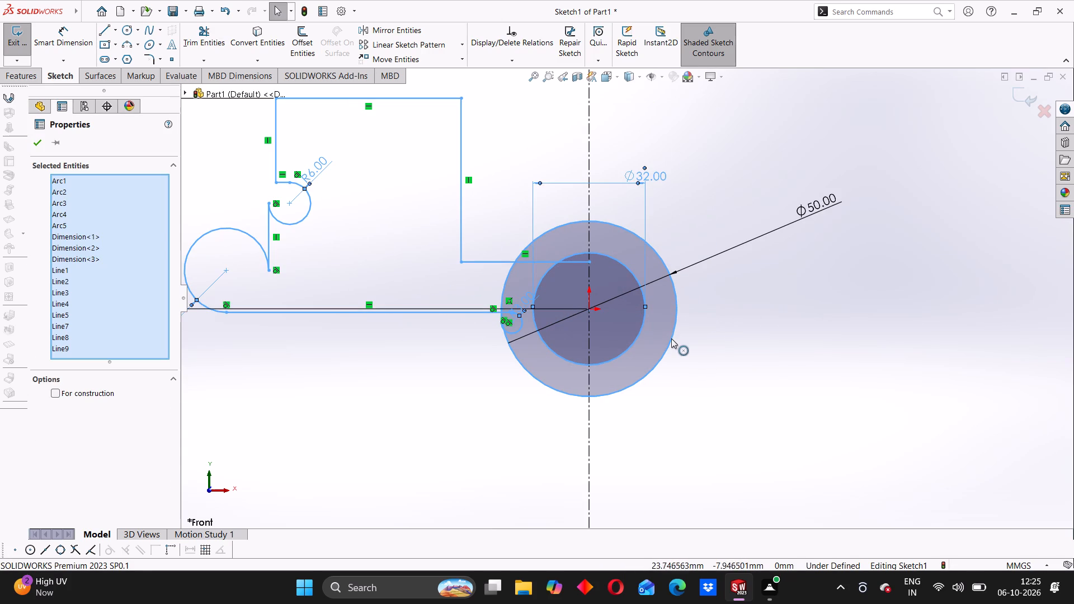
left_click(671, 338, "ctrl")
left_click(640, 334, "ctrl")
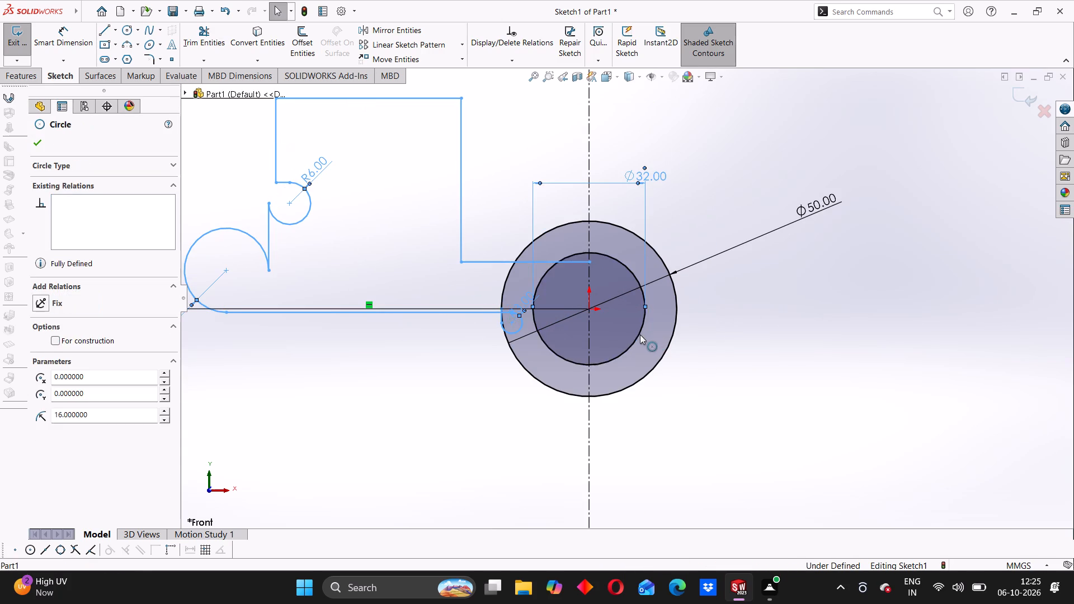
scroll(439, 242, "up", 1)
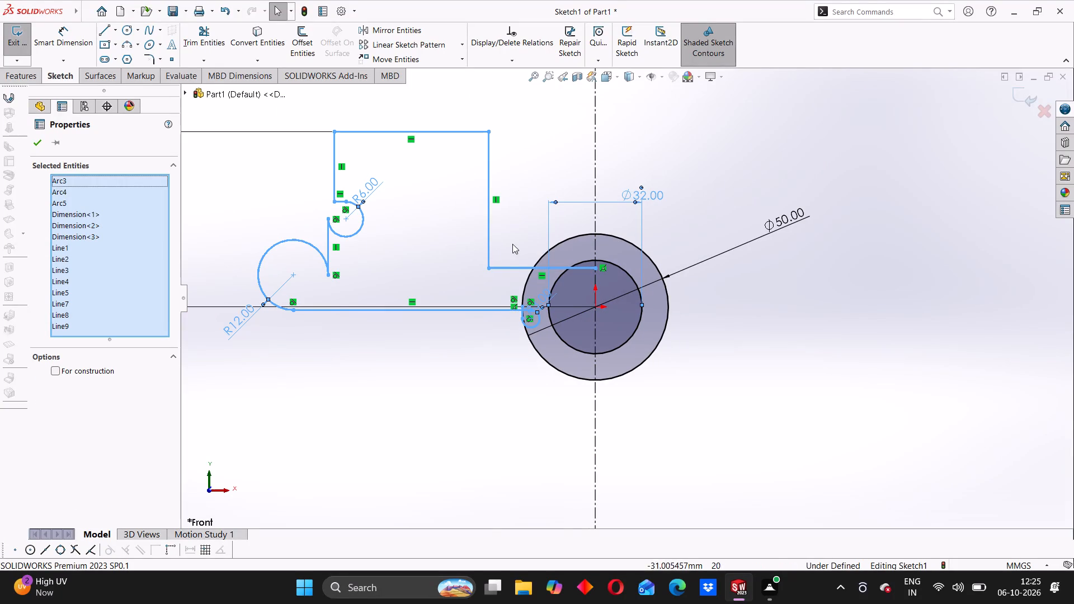
left_click(647, 197, "ctrl")
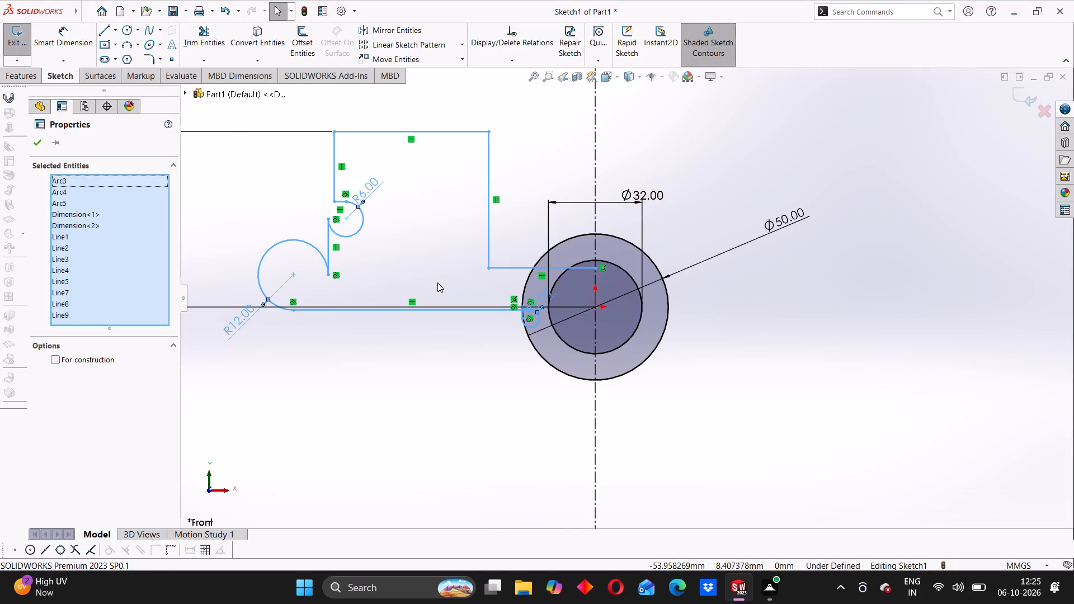
key("Delete")
left_click(778, 302)
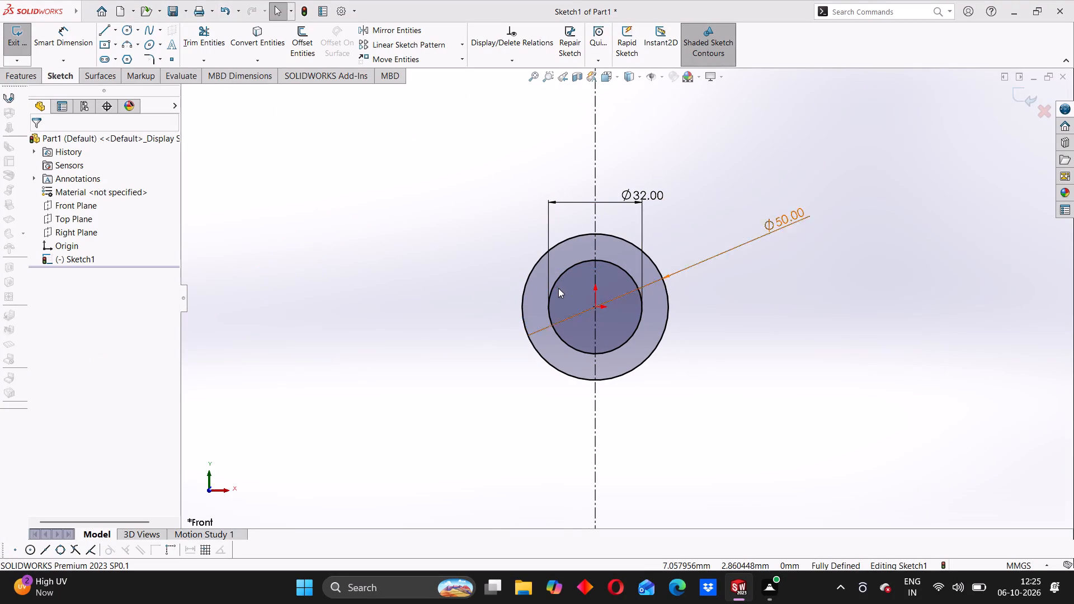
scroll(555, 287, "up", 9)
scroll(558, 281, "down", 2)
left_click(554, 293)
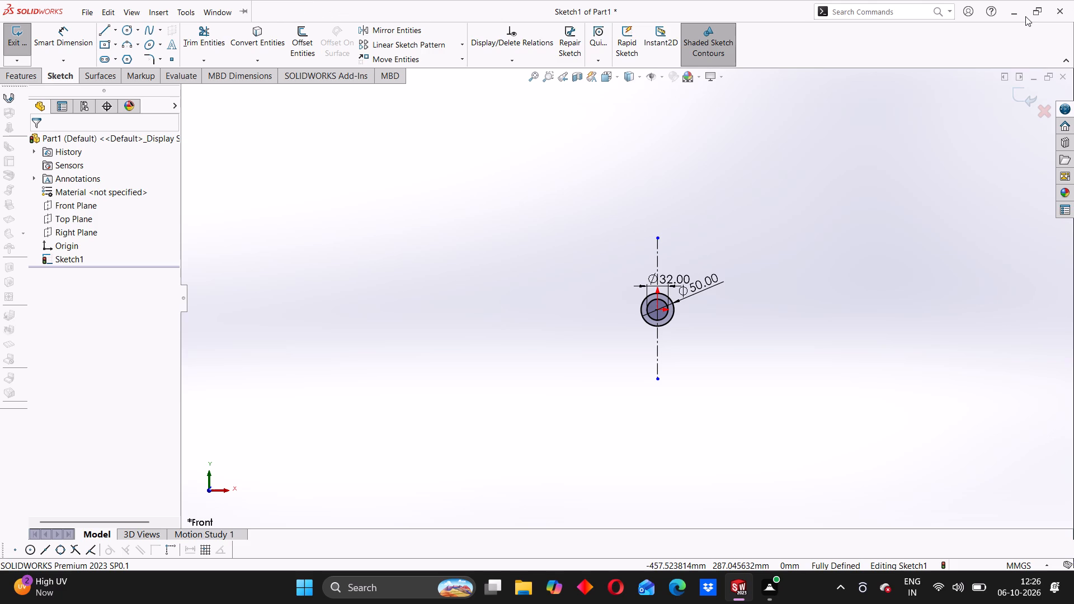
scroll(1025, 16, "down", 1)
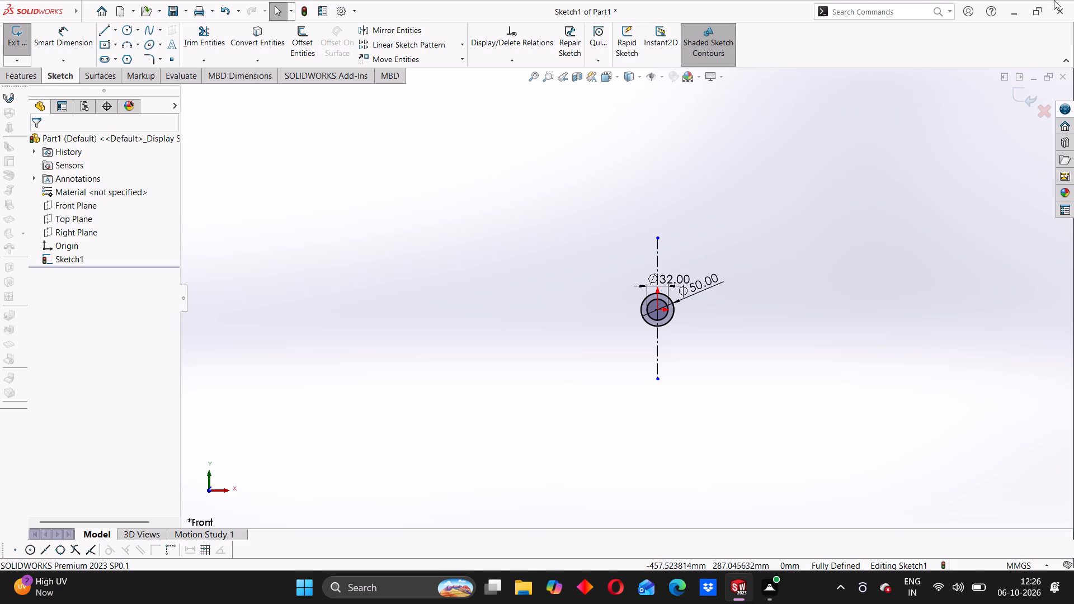
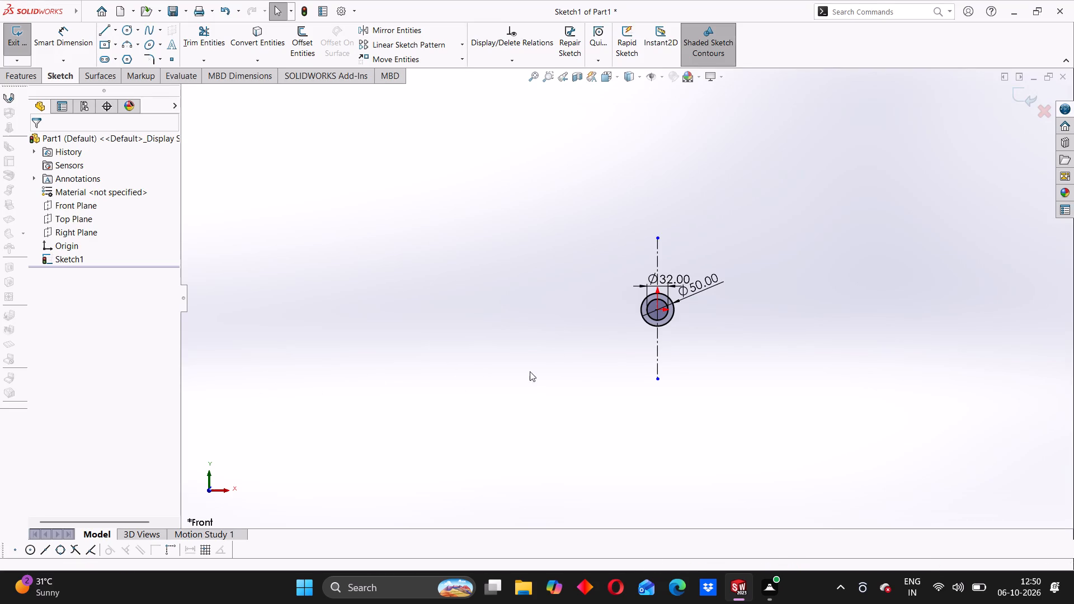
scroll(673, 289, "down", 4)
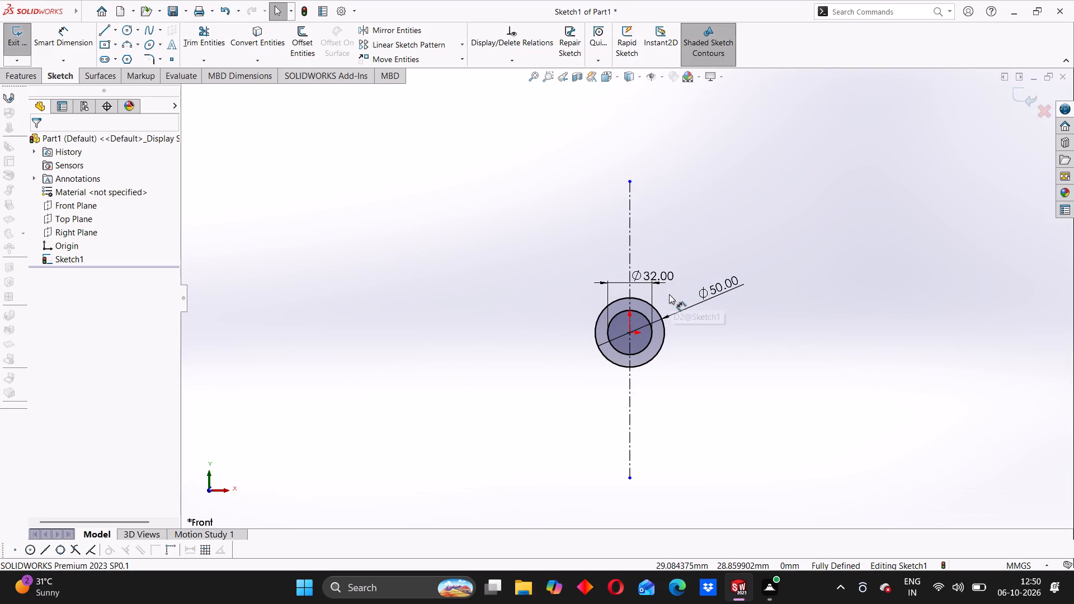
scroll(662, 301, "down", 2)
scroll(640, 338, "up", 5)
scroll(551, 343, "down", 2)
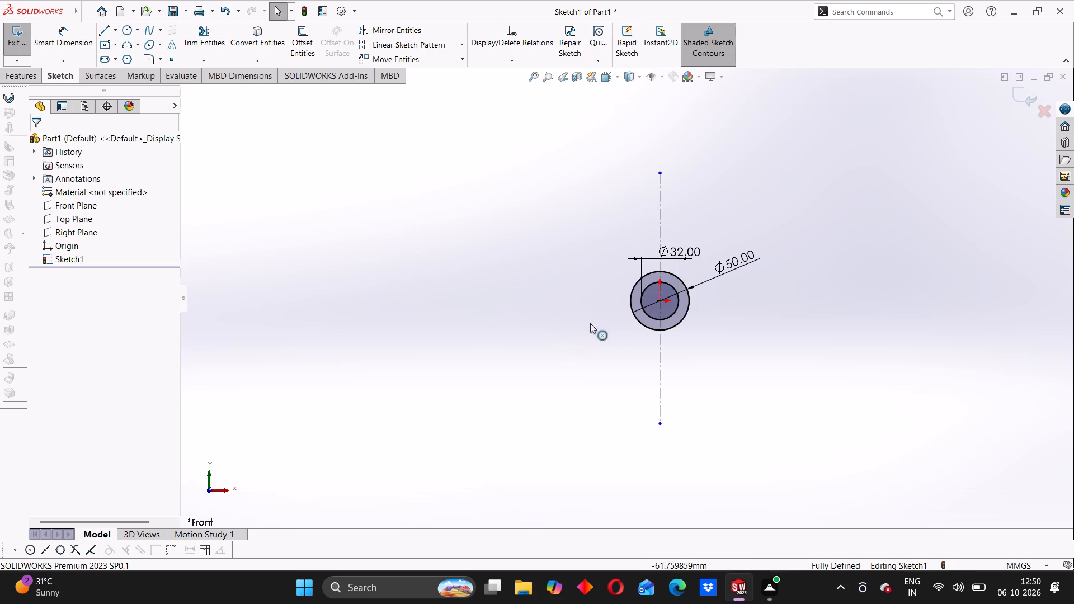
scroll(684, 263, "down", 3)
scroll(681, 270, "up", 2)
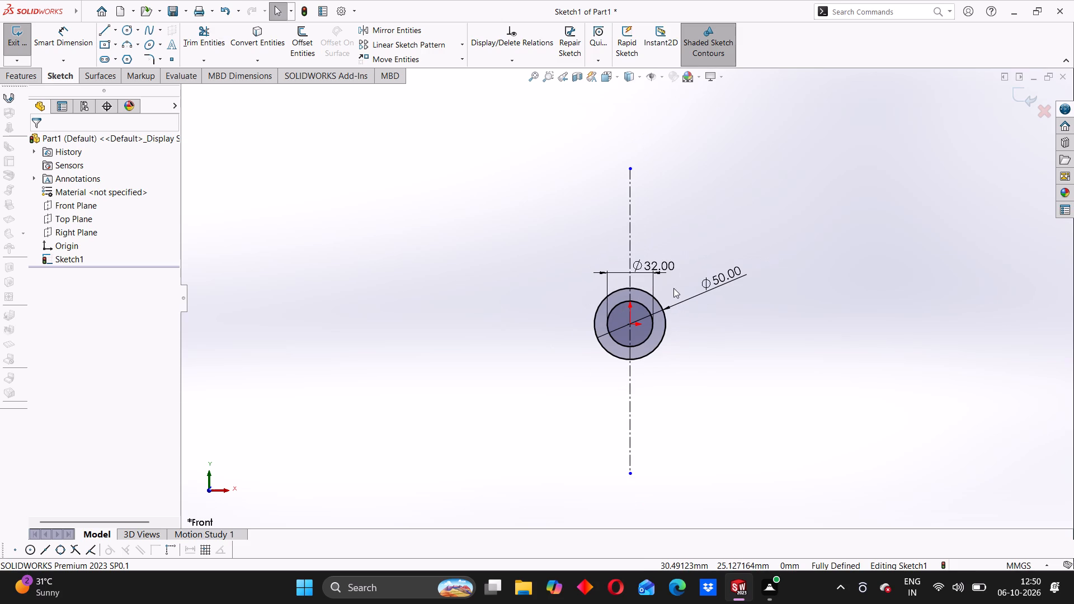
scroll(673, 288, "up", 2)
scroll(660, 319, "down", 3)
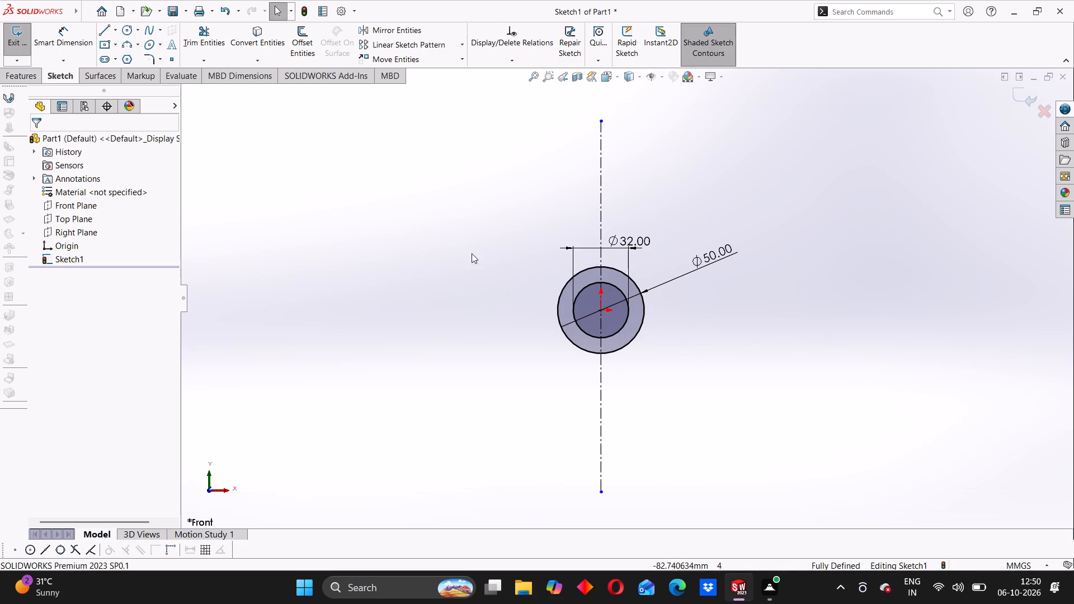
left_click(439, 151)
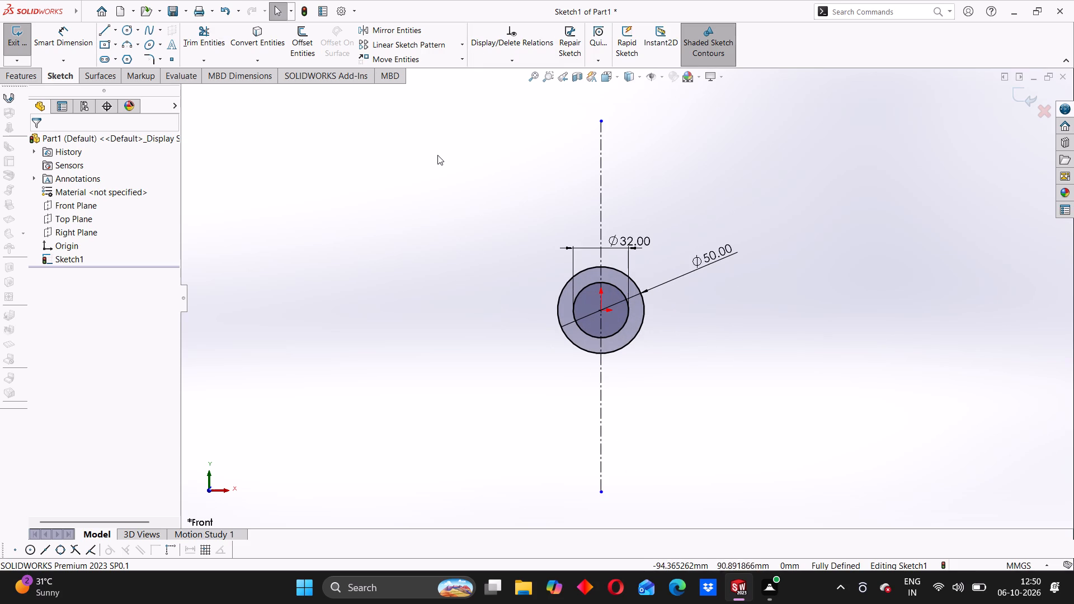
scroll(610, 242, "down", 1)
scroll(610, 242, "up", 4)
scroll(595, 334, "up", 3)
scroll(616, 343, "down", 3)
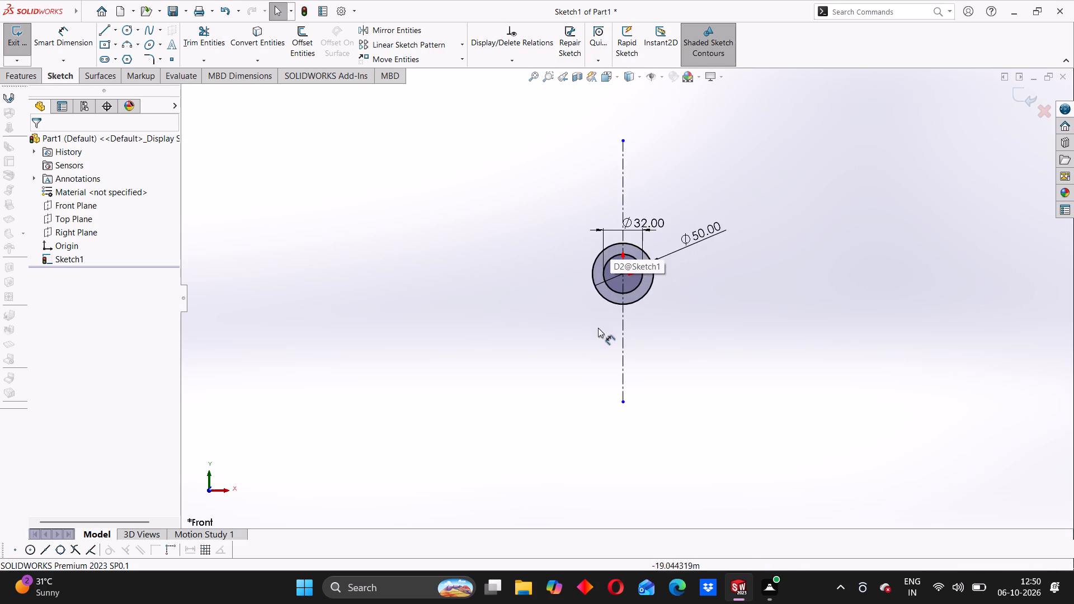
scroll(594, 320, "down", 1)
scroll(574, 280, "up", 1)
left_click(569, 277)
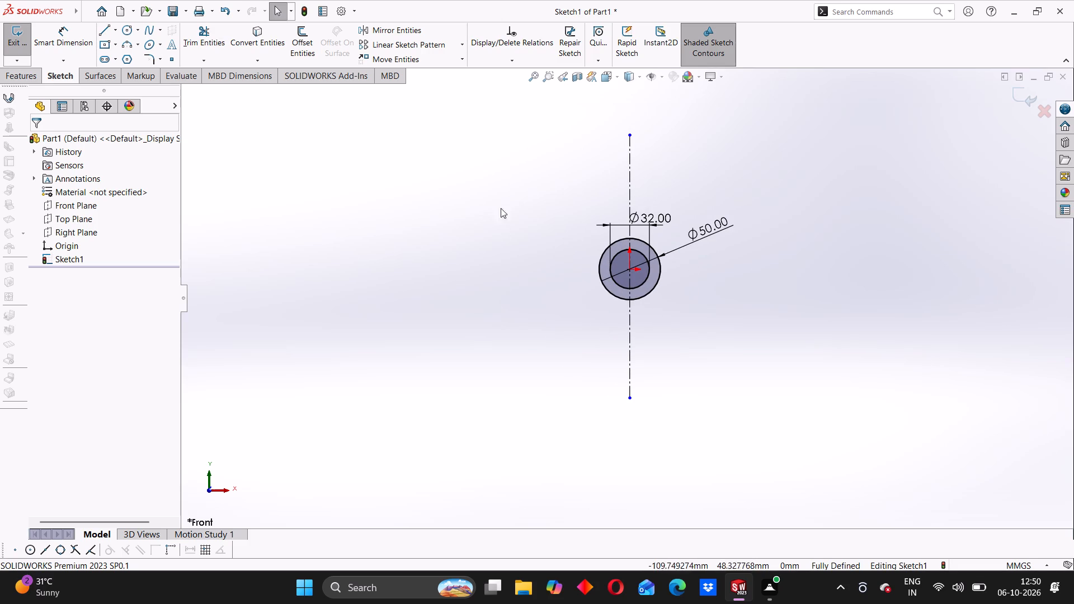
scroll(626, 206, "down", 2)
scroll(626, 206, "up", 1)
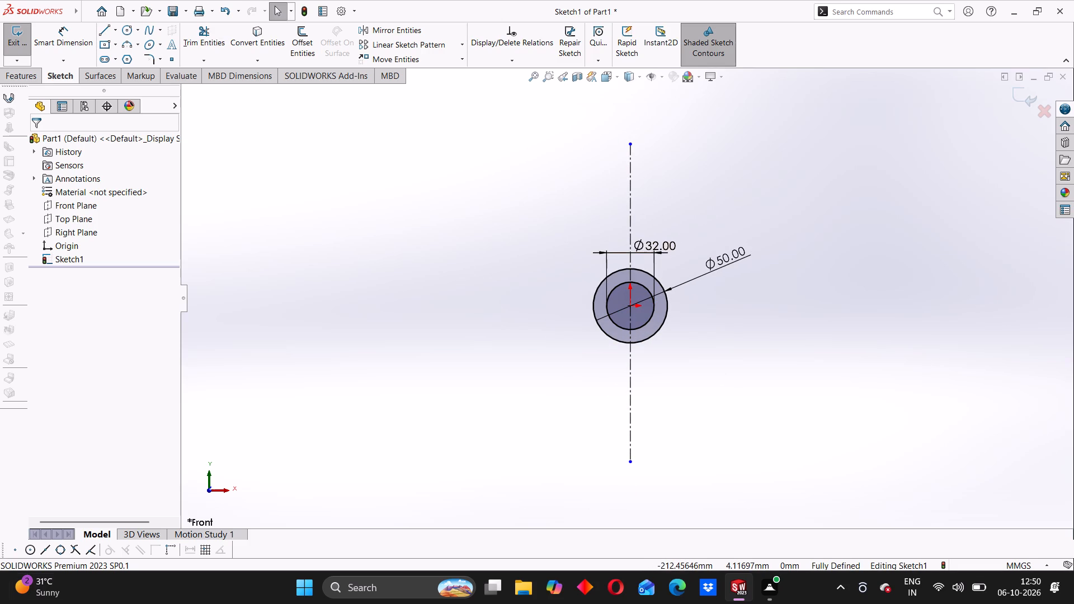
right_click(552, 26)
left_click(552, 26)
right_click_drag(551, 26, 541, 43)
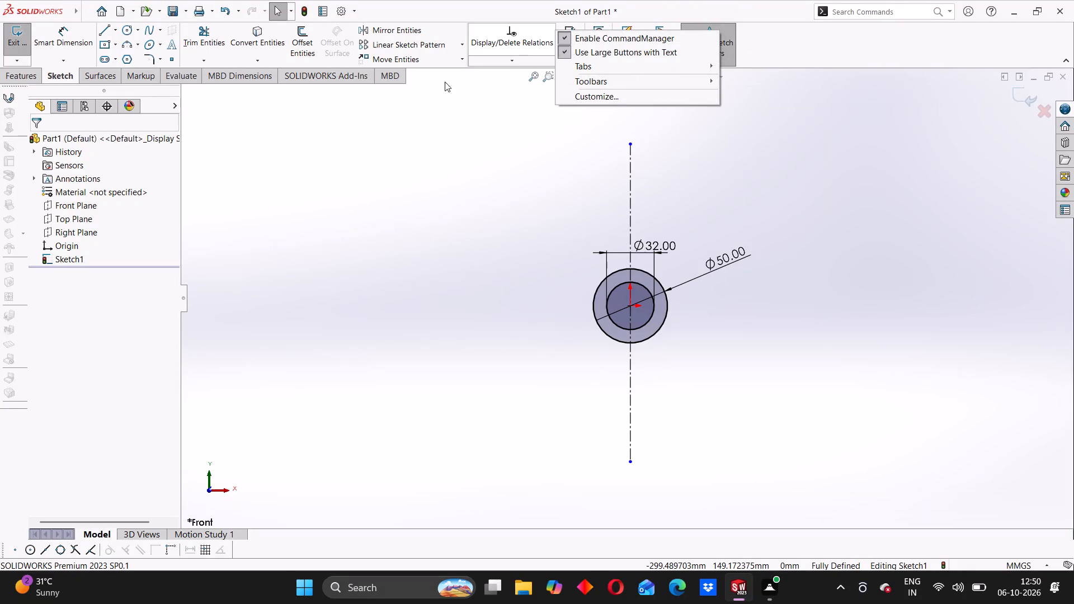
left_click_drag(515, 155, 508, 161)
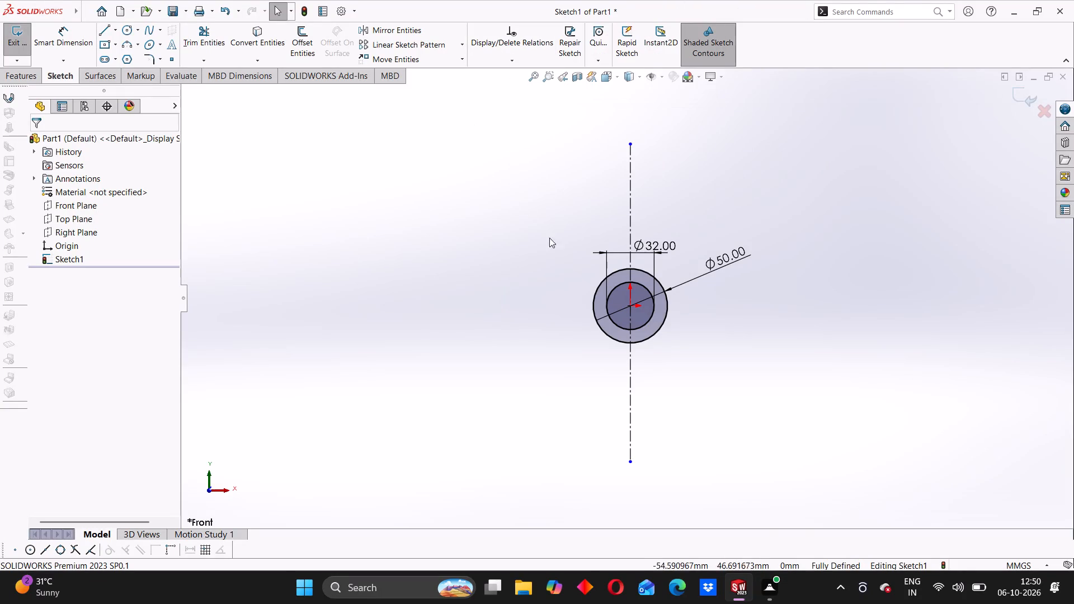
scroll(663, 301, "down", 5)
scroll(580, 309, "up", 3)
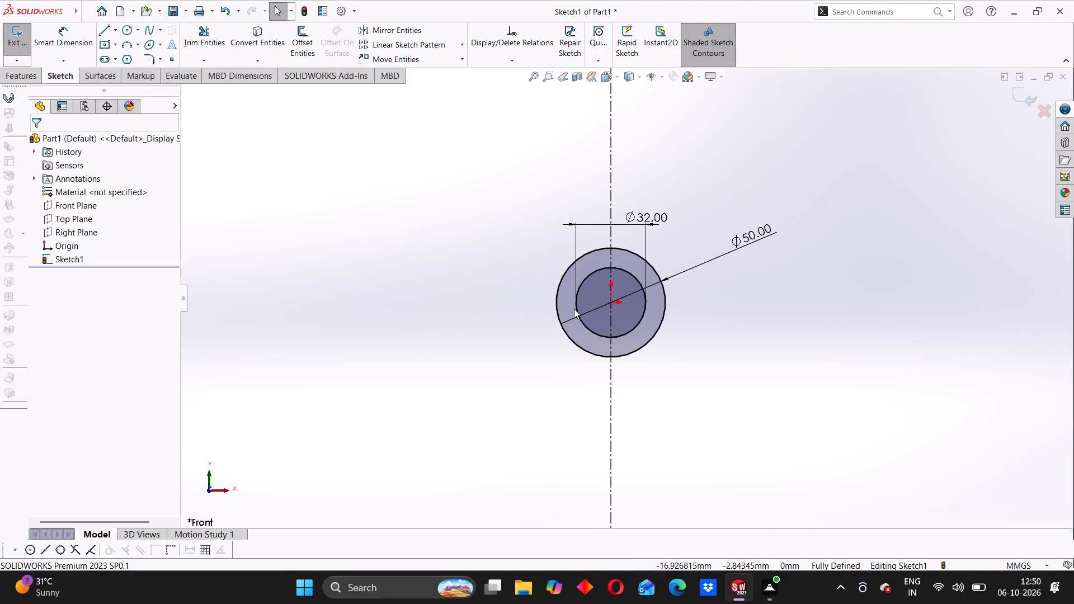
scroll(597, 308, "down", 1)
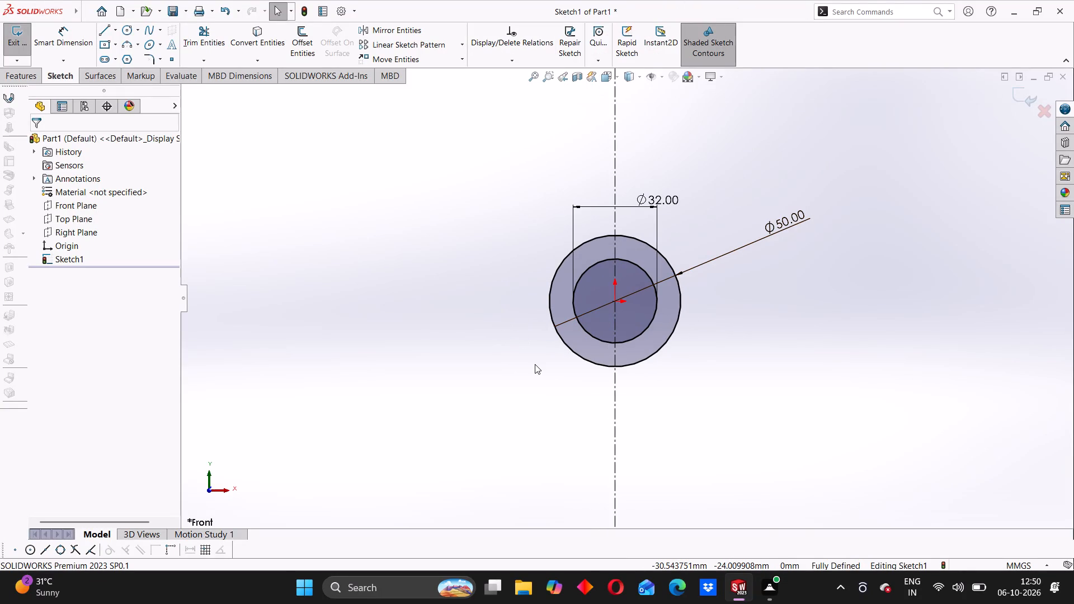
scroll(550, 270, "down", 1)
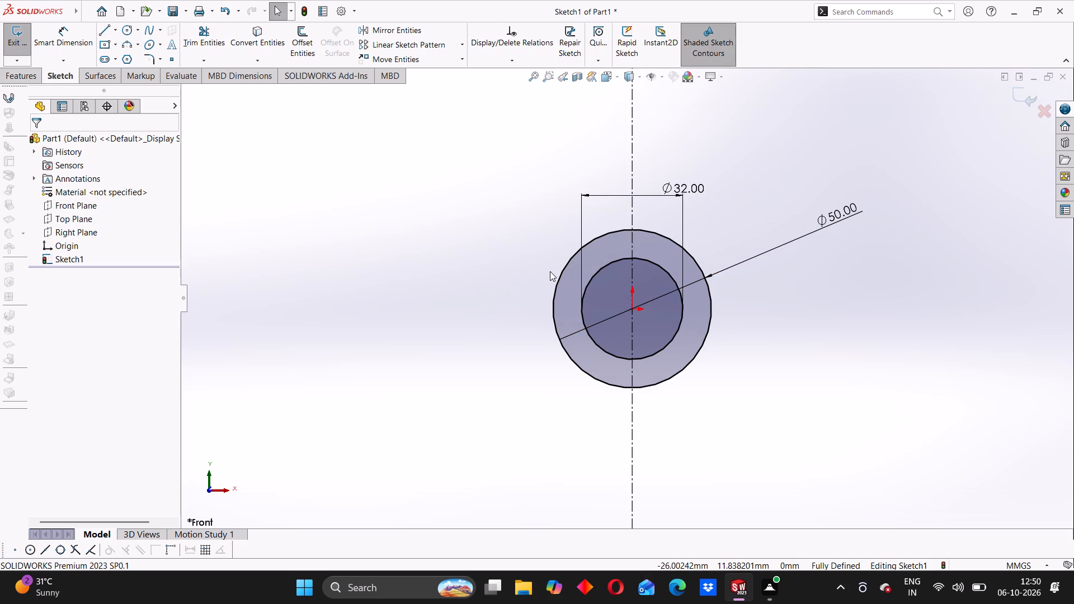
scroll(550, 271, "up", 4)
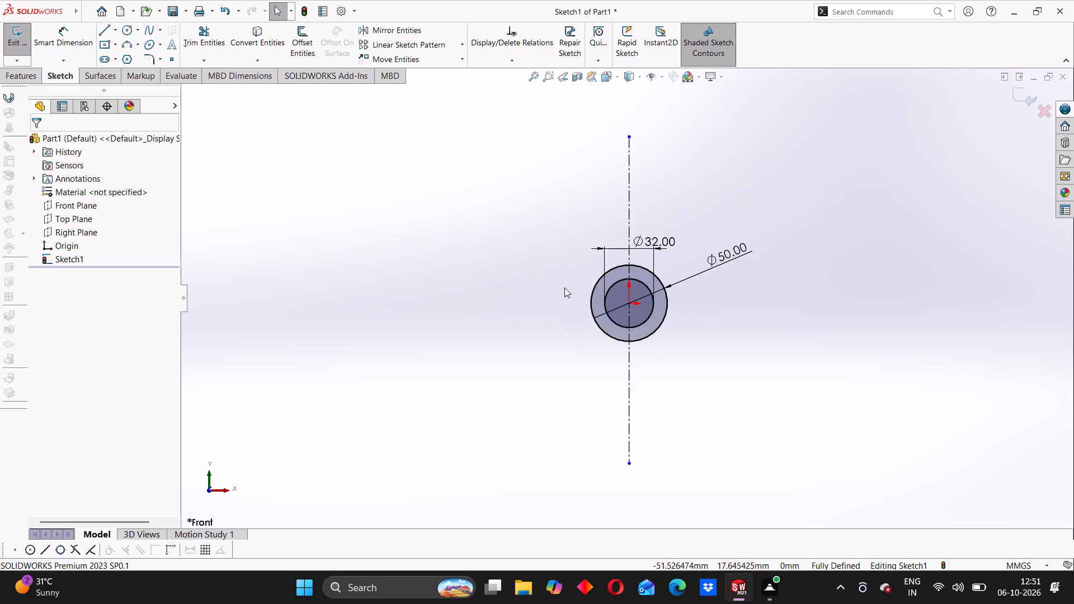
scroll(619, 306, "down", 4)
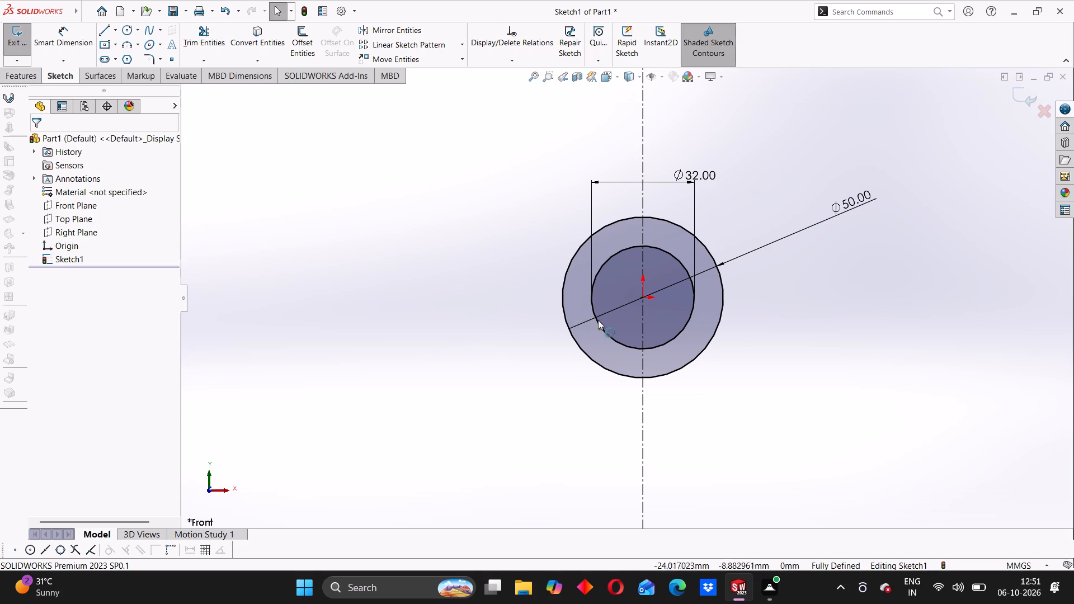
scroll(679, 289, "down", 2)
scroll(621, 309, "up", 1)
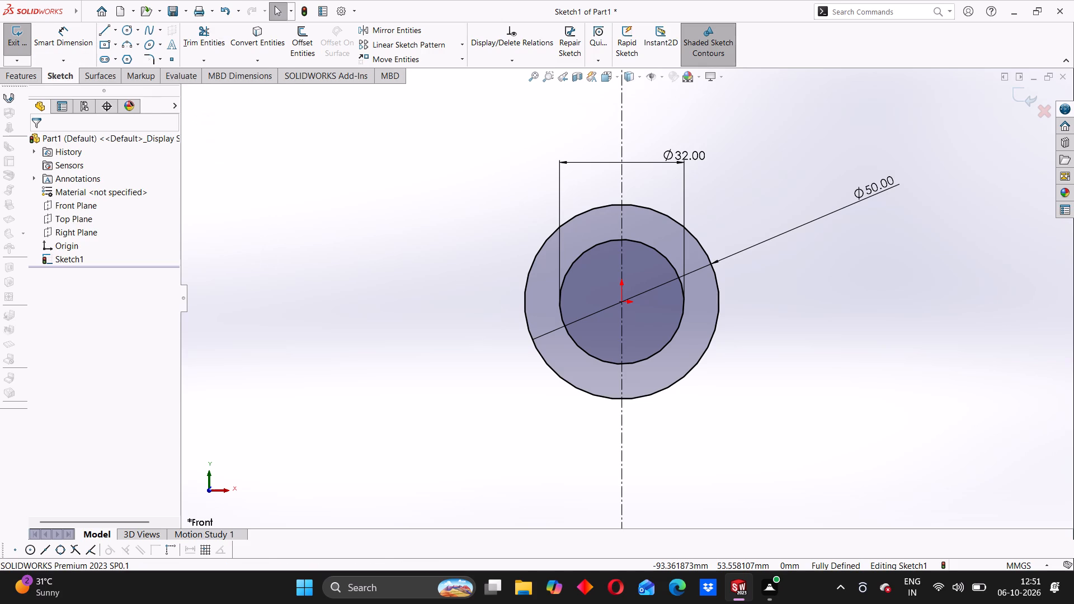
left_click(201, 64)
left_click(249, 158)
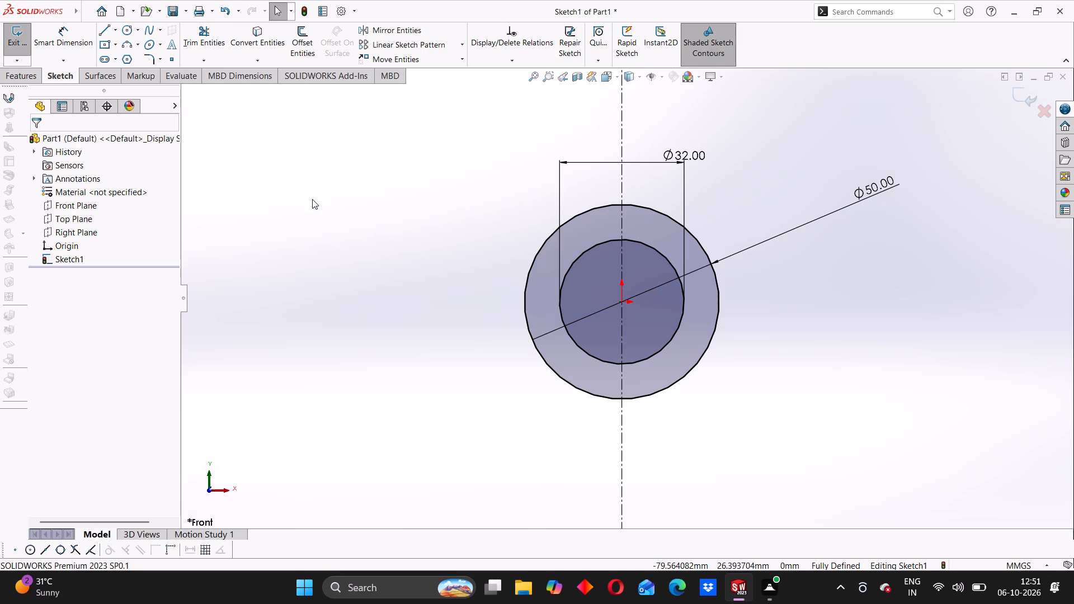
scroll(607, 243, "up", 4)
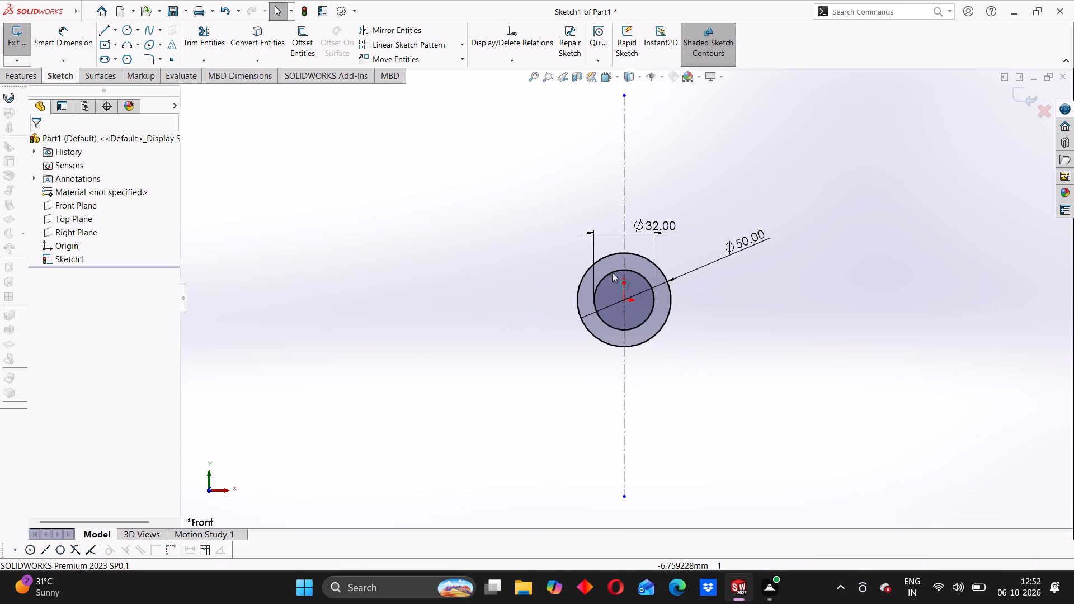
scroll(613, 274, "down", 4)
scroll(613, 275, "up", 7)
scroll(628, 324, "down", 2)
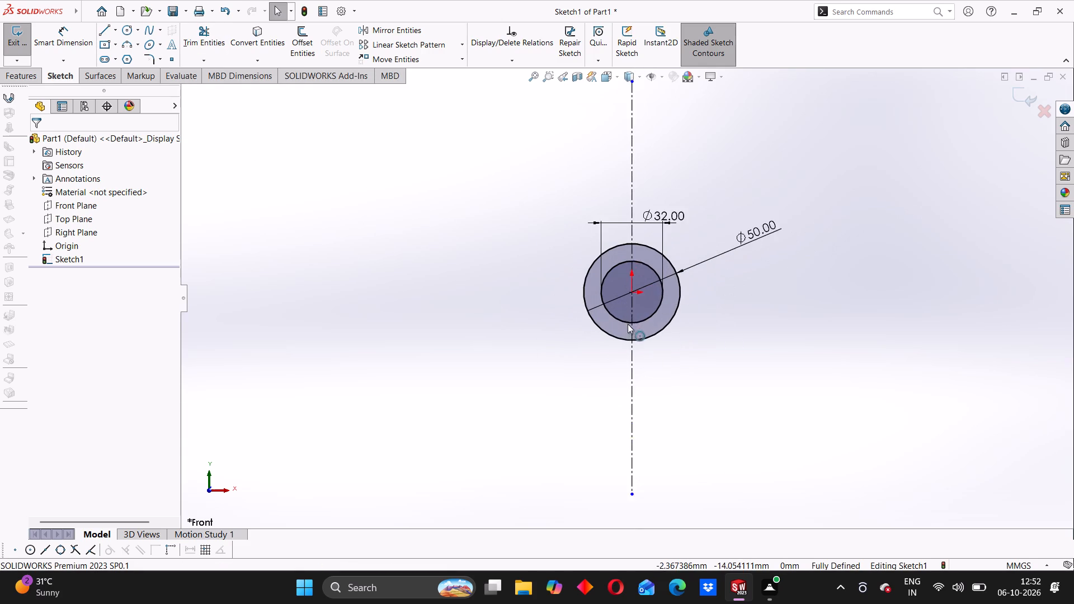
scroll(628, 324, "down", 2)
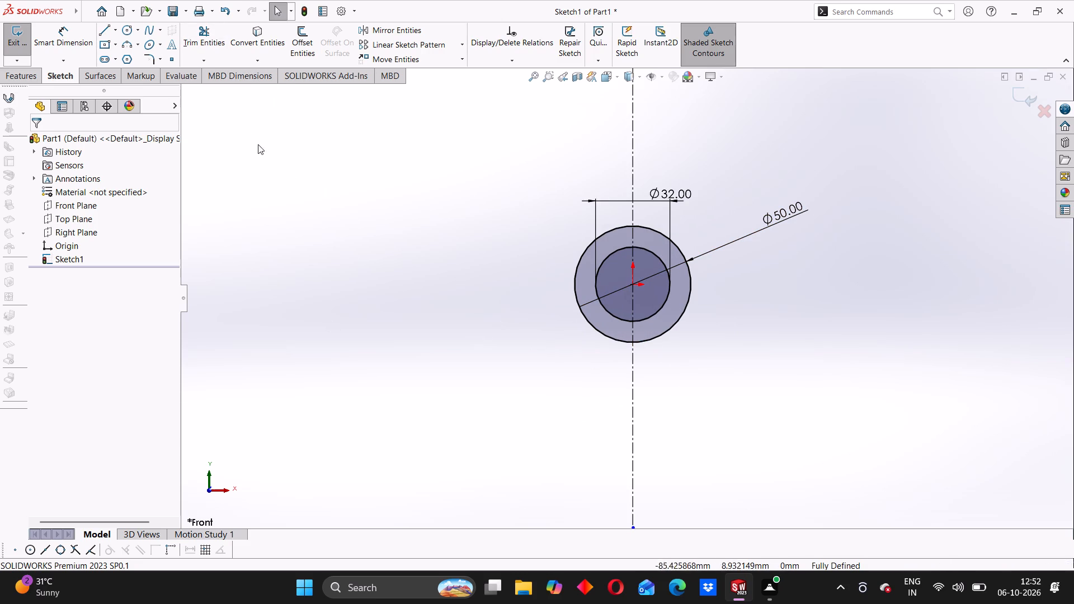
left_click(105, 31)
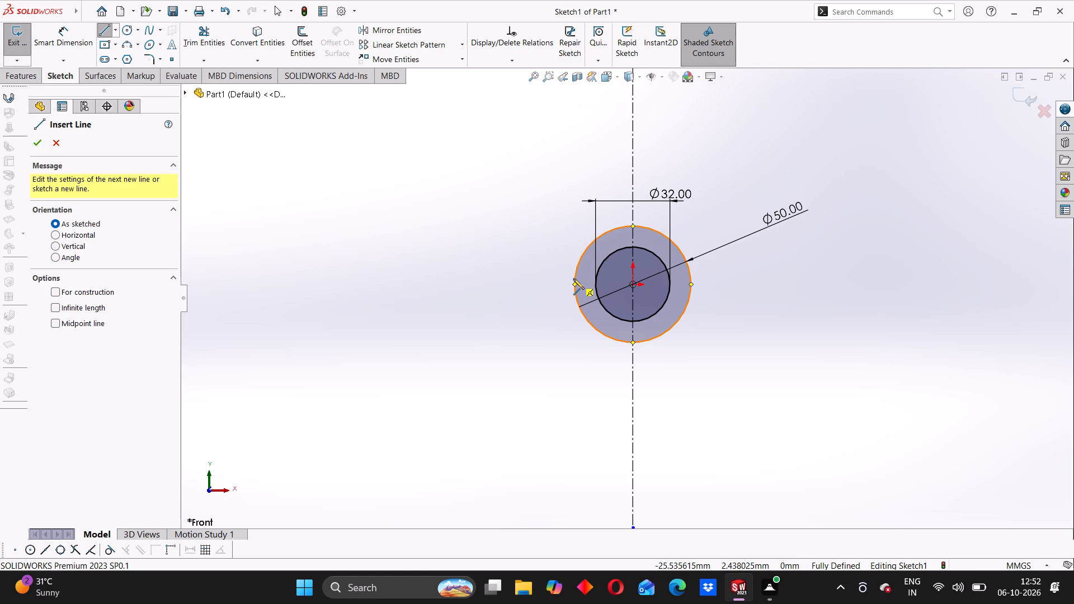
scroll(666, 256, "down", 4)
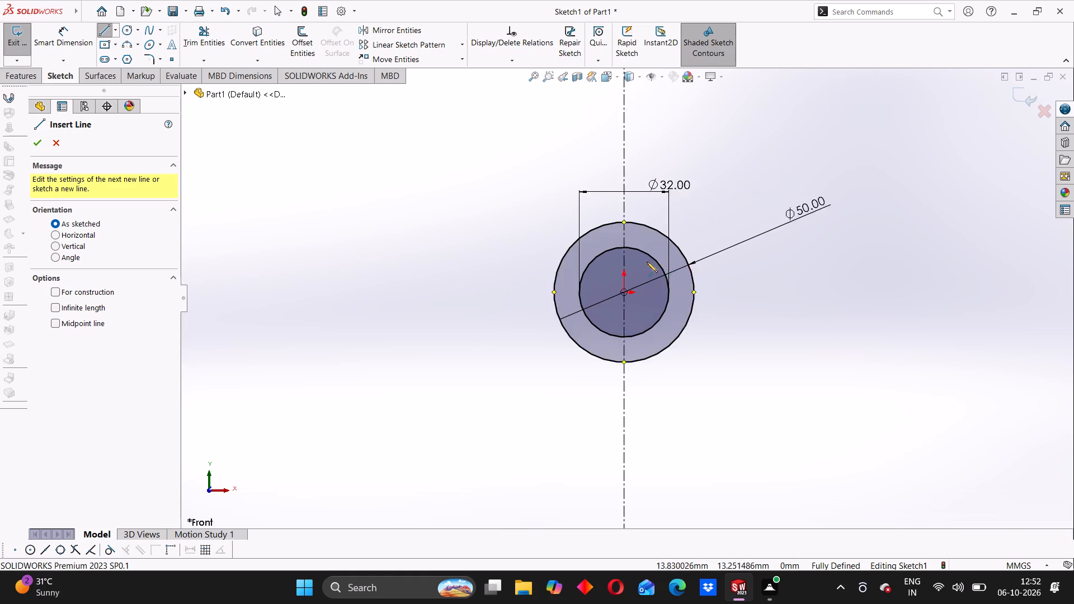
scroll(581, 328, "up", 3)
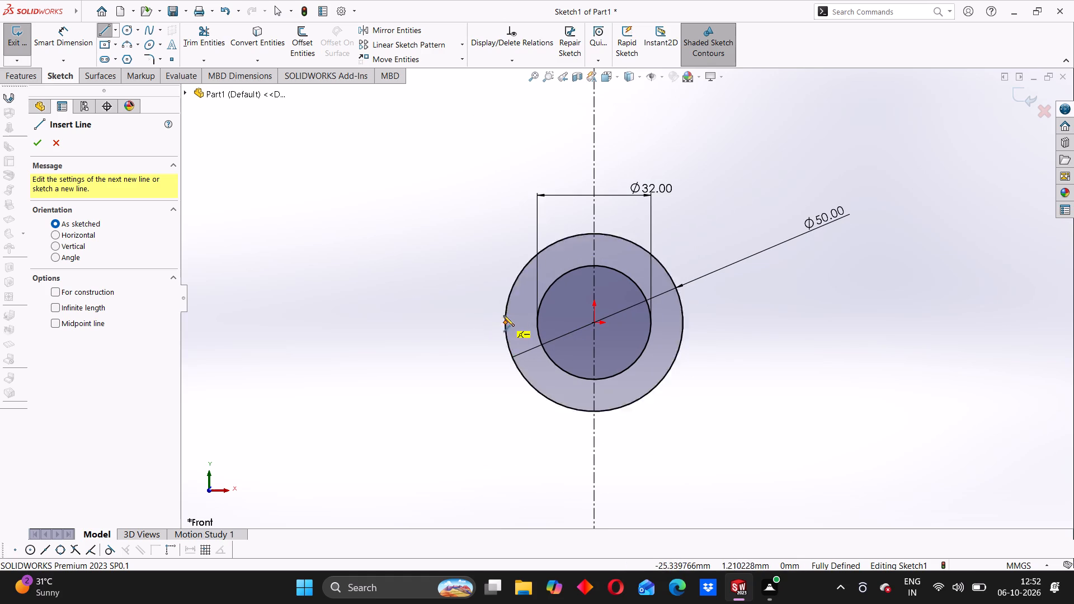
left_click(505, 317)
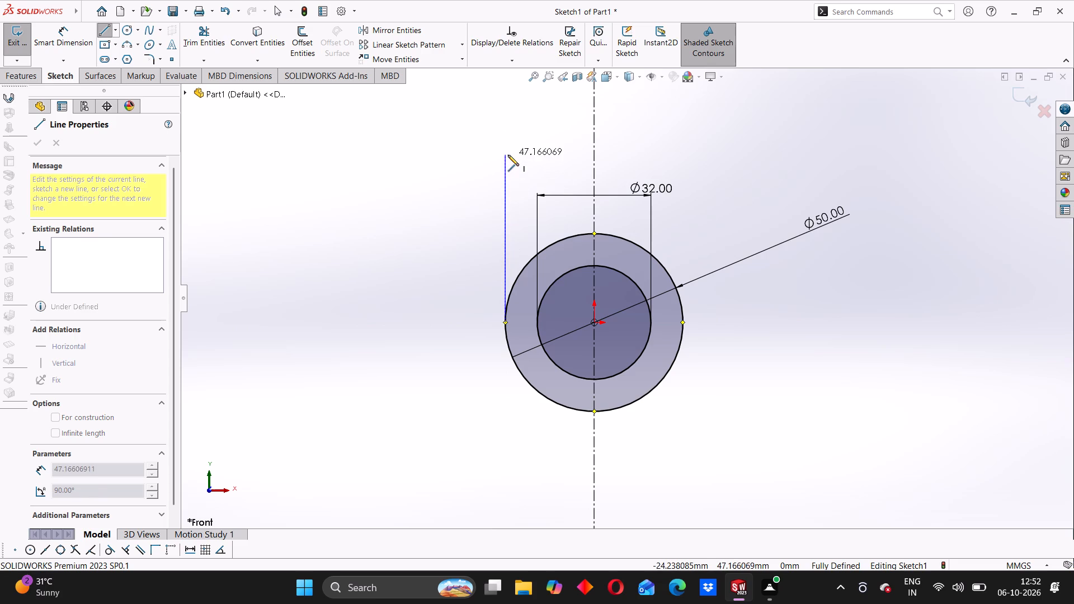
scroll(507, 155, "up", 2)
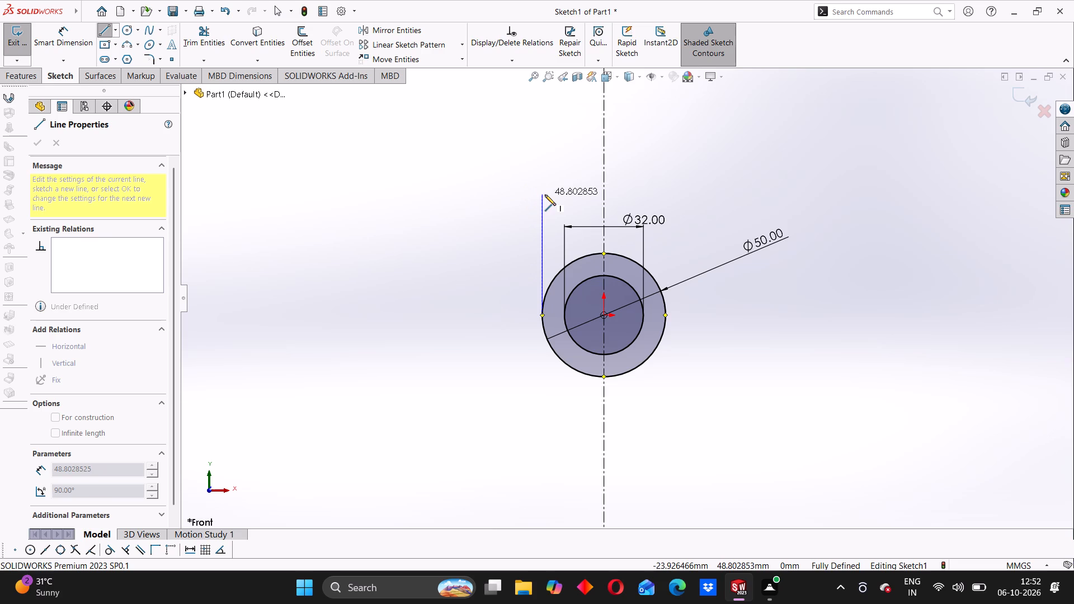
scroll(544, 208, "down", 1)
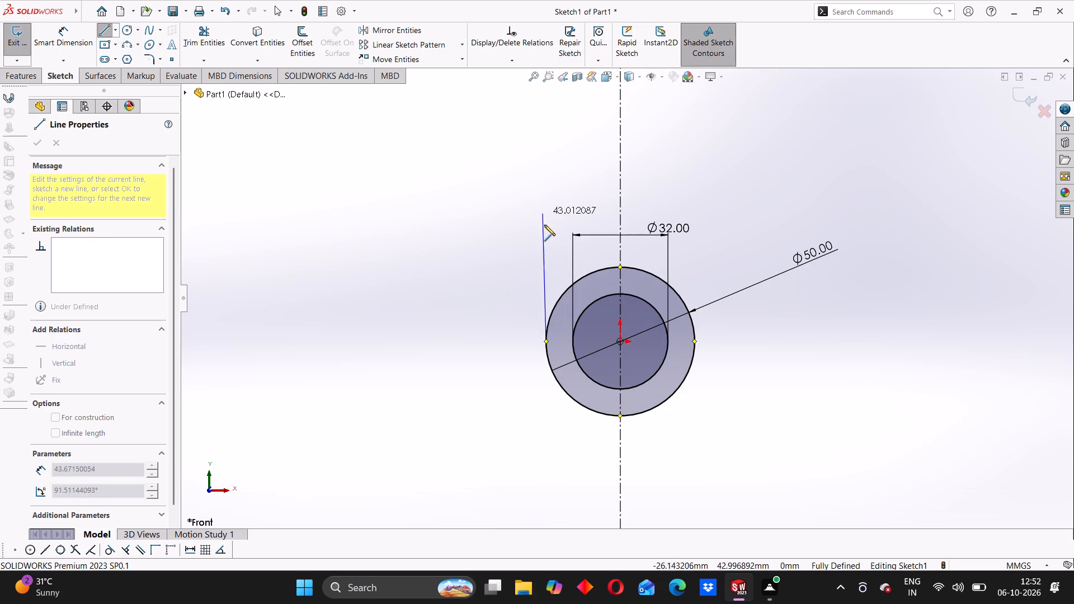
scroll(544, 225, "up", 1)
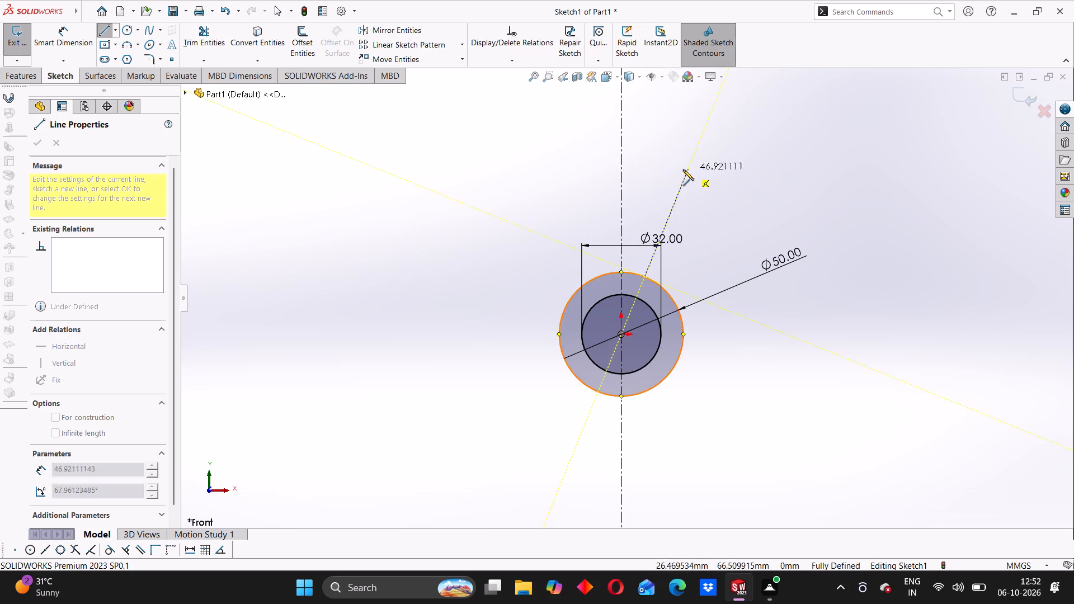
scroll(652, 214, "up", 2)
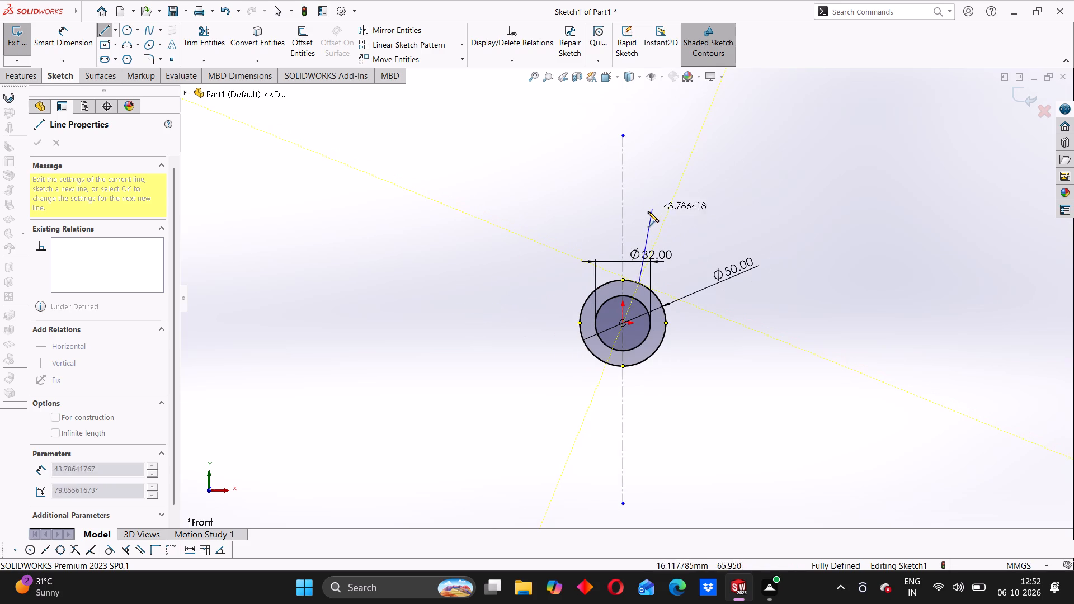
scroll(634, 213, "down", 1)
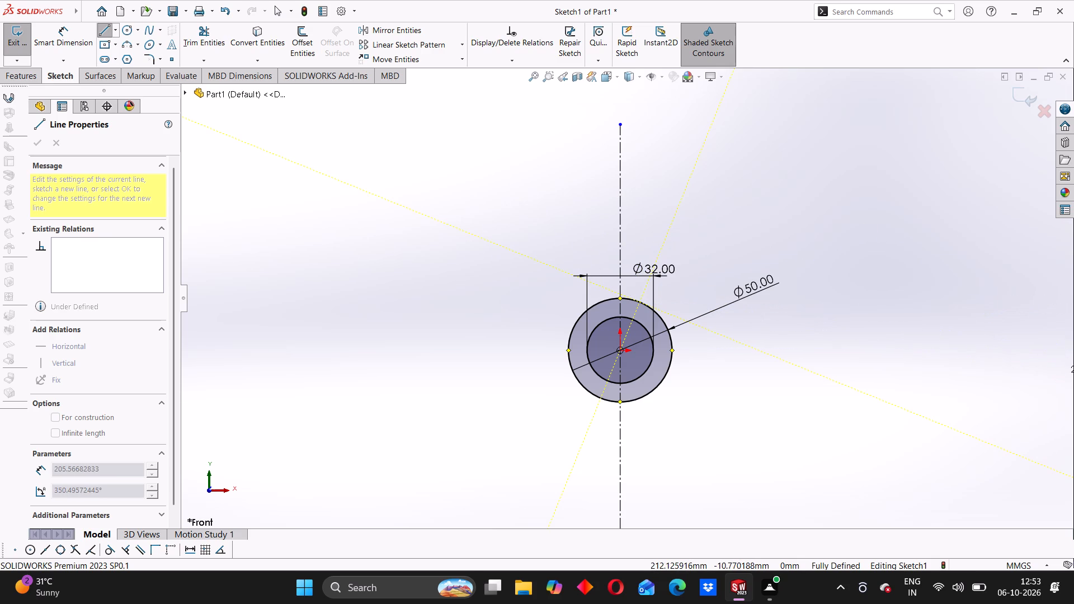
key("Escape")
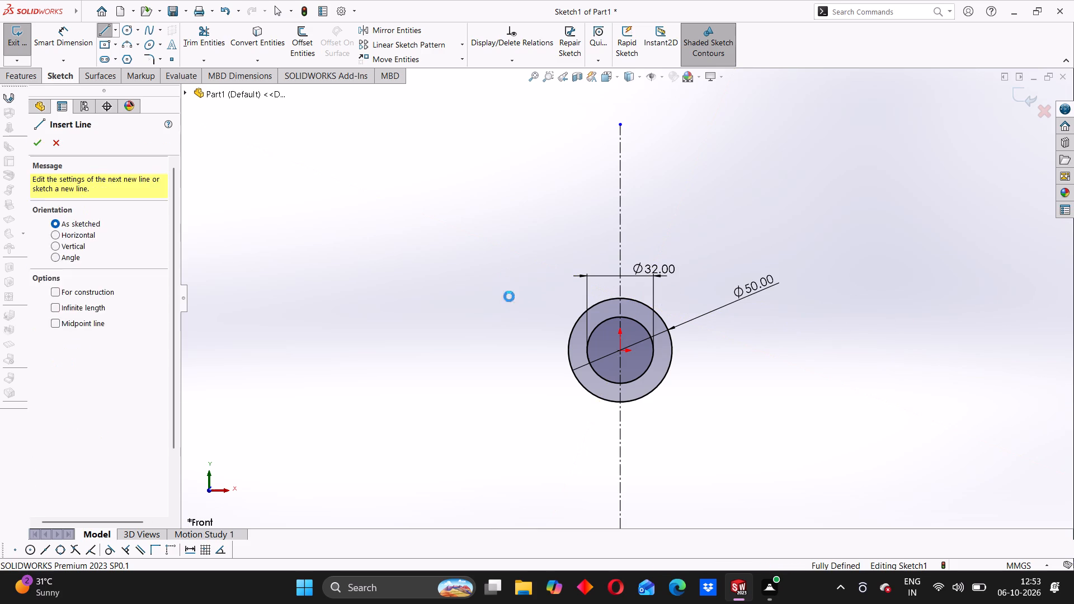
Sketch a stepped line chain from the 50 mm circle's left quadrant, about 53 mm up, outward in two steps, then back along the top and down to the centerline.
left_click(105, 30)
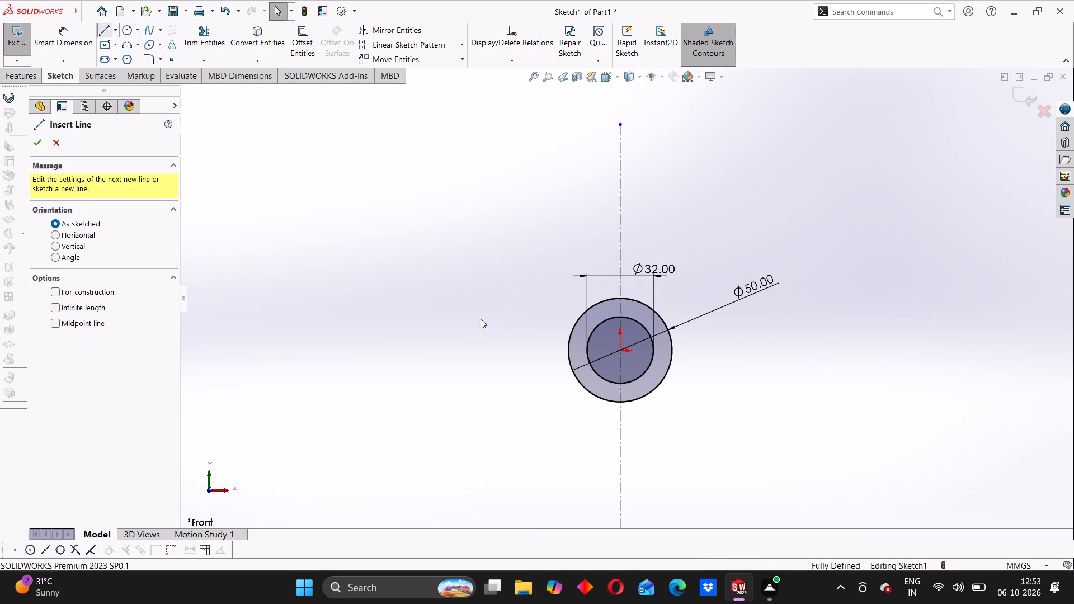
left_click(567, 345)
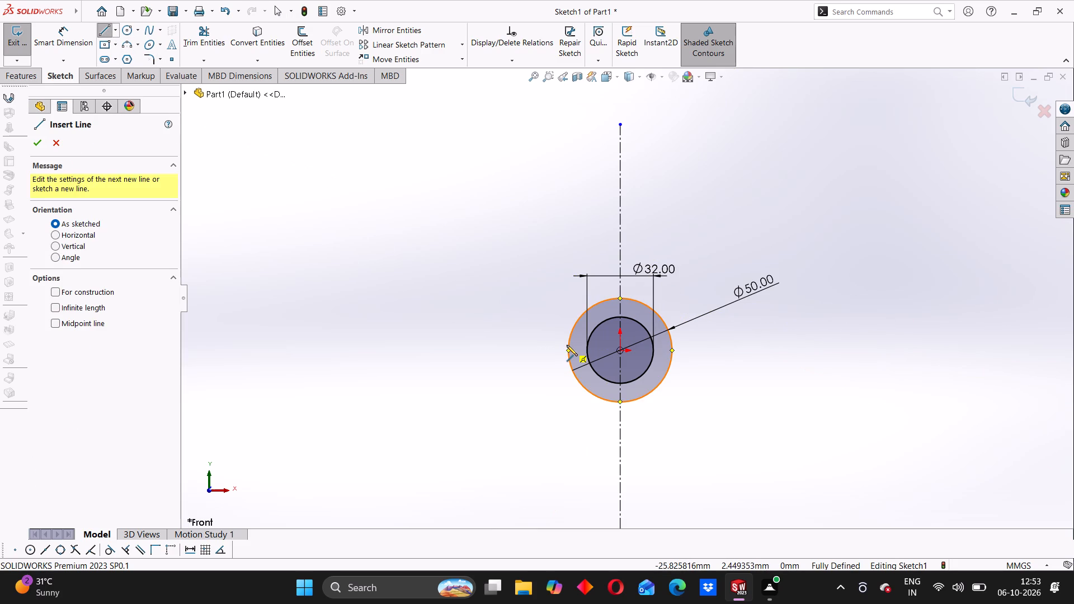
left_click(568, 240)
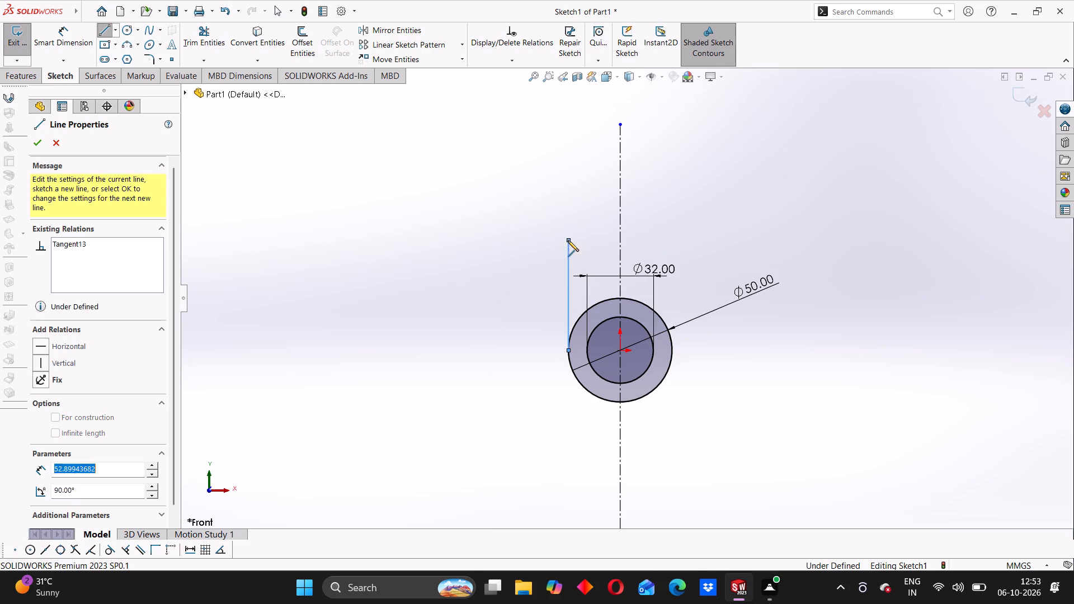
left_click(512, 241)
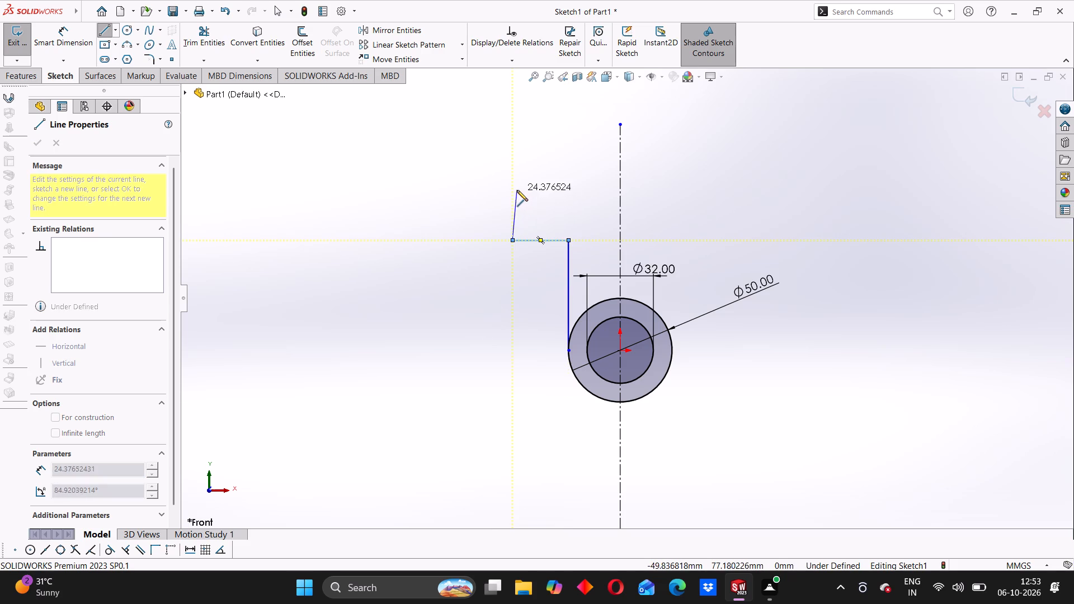
left_click(515, 190)
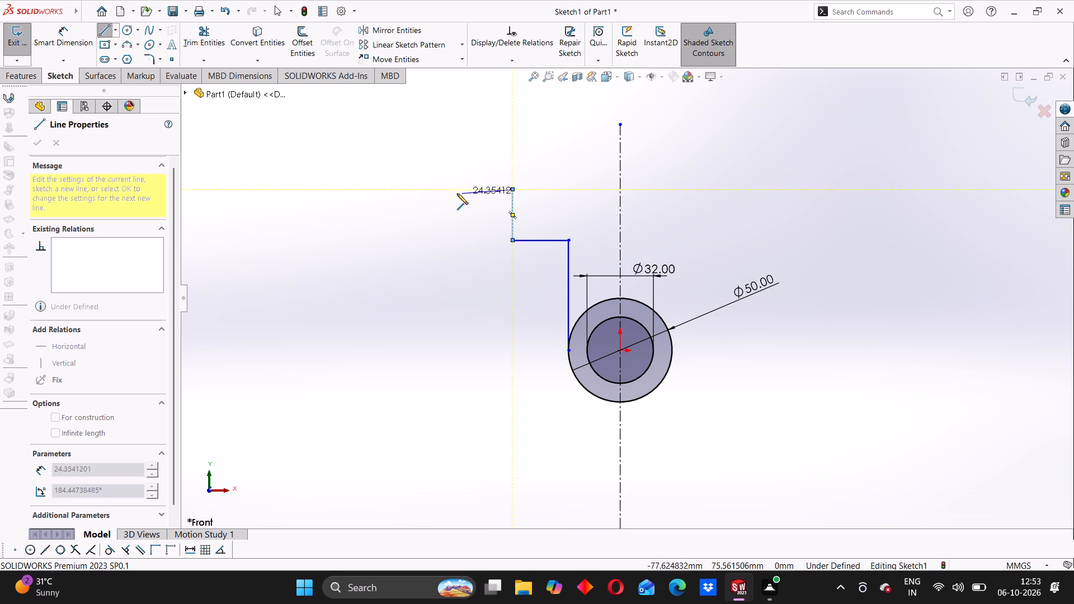
left_click(452, 191)
left_click(450, 168)
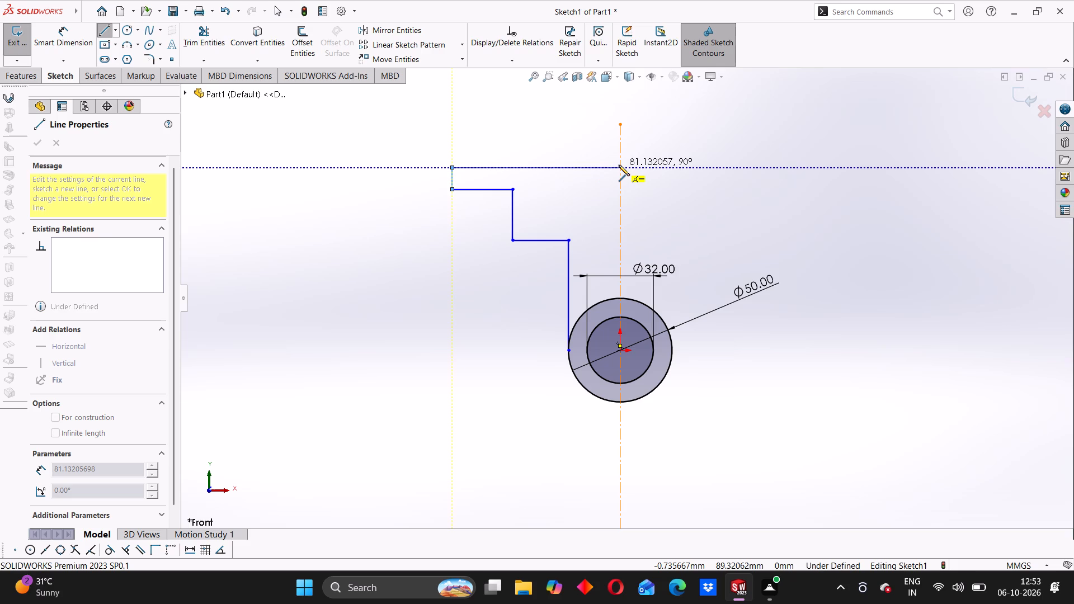
left_click(547, 168)
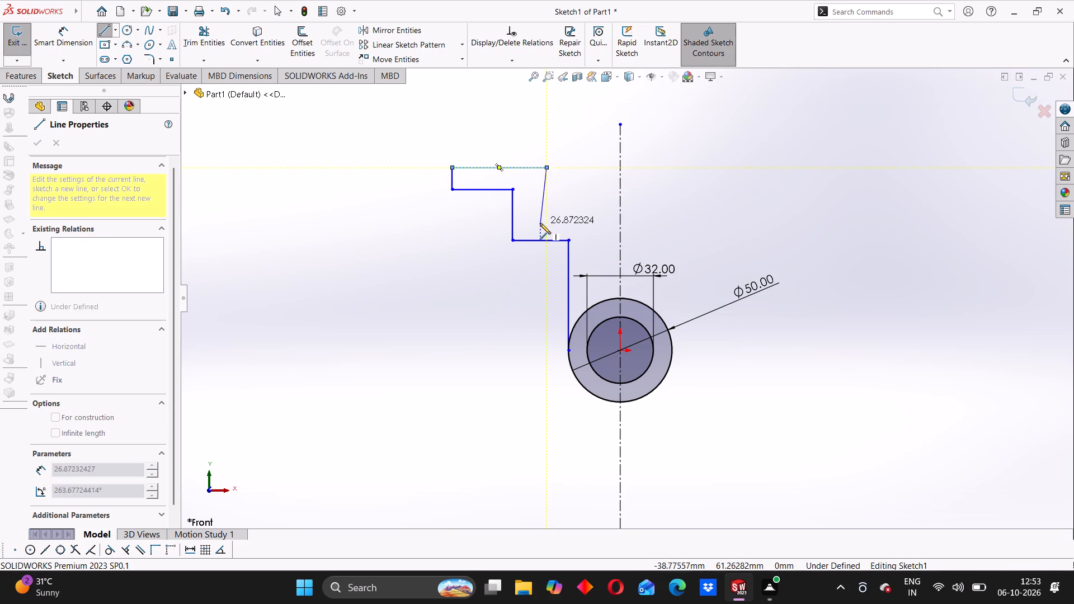
left_click(545, 214)
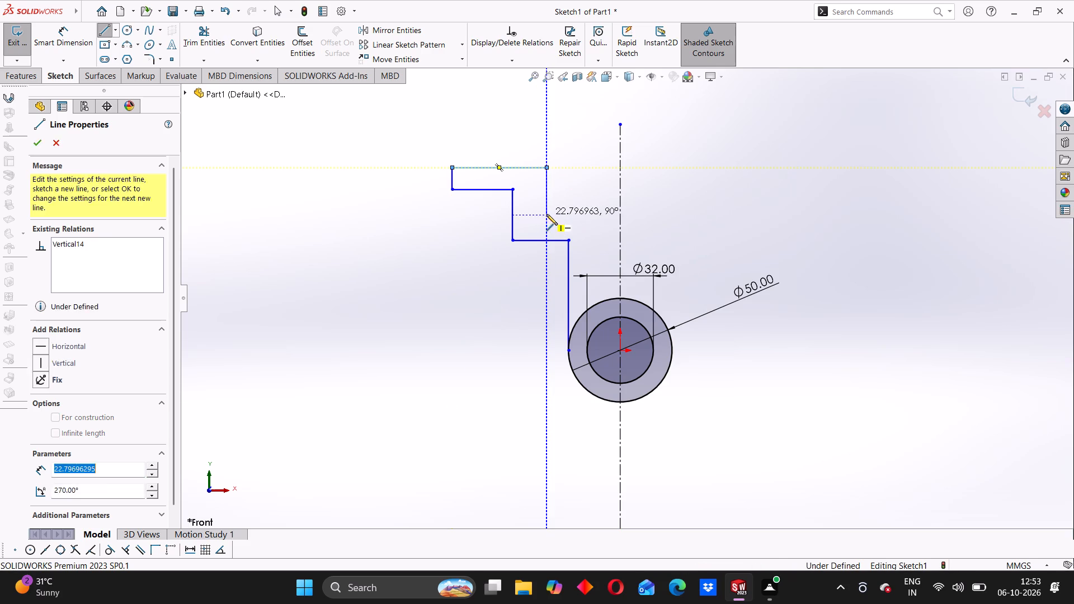
left_click(618, 215)
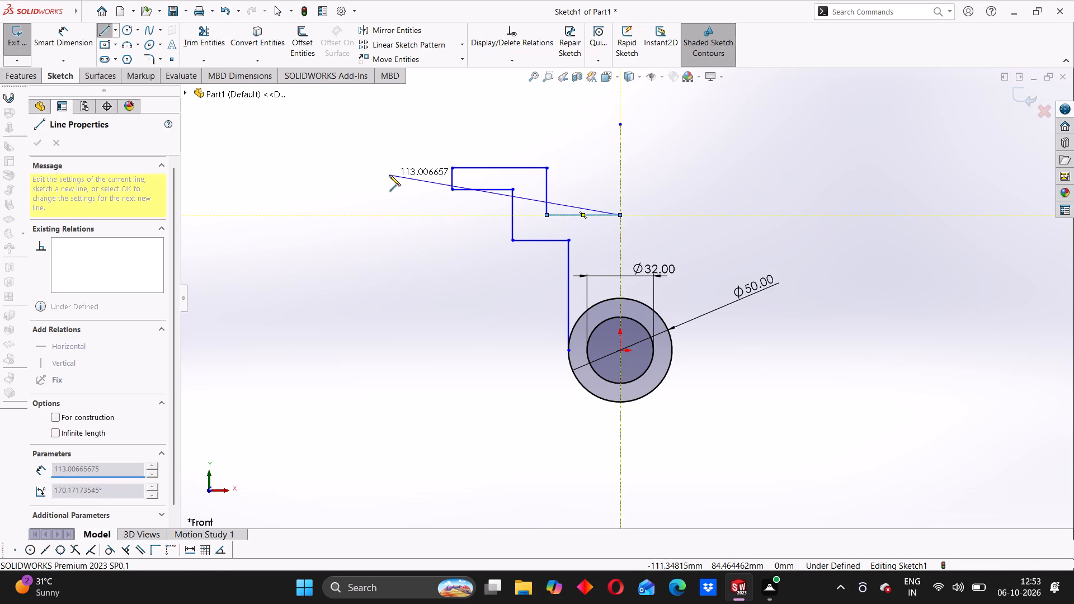
right_click(389, 175)
left_click(418, 186)
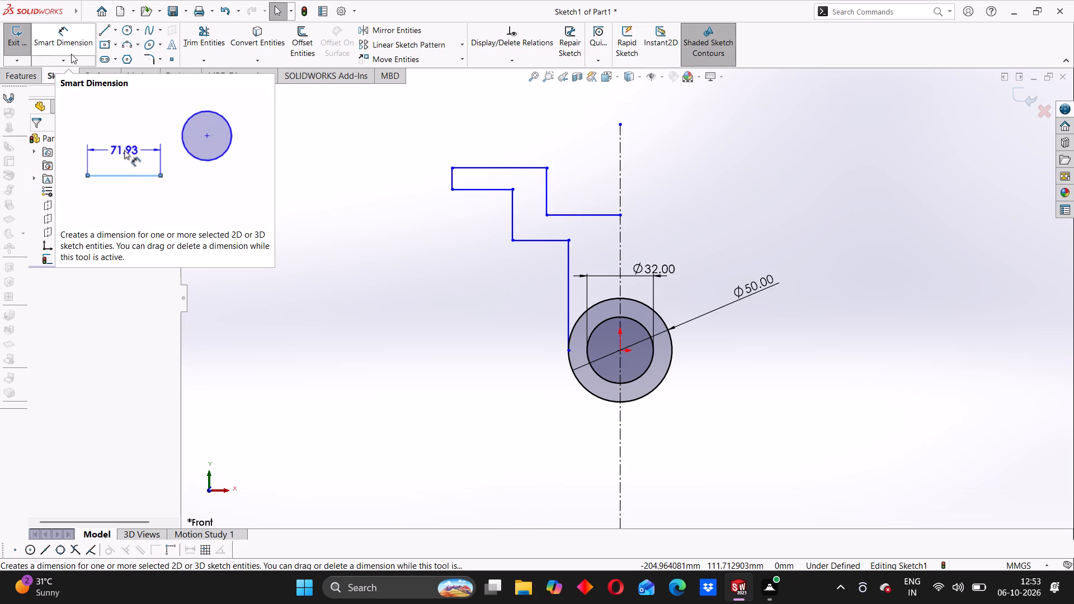
Dimension the vertical distance from the origin to the chain's top horizontal line and set it to 60 mm.
left_click(50, 41)
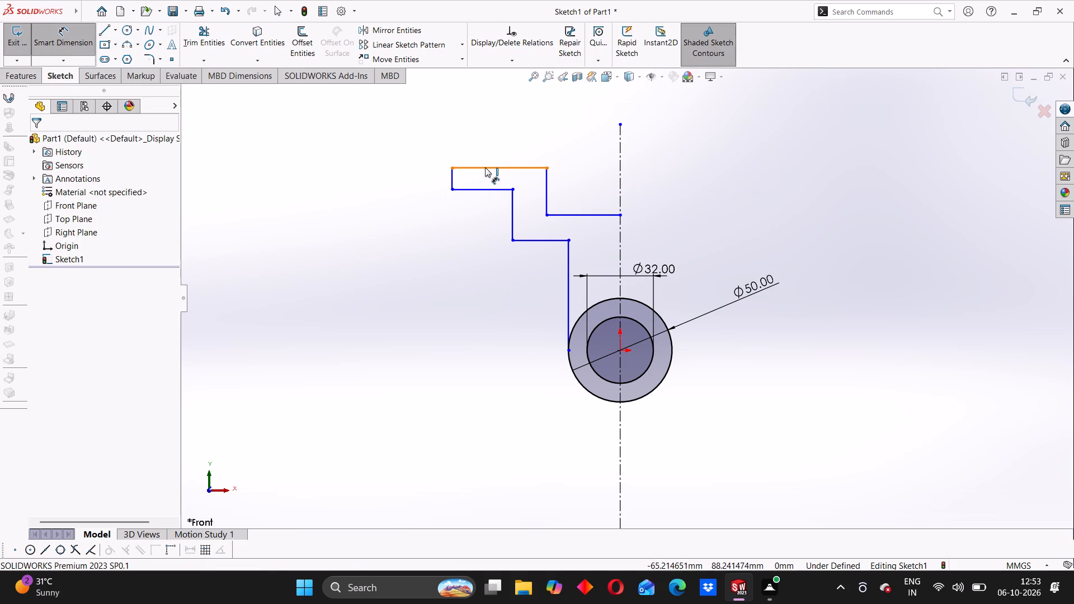
left_click(485, 167)
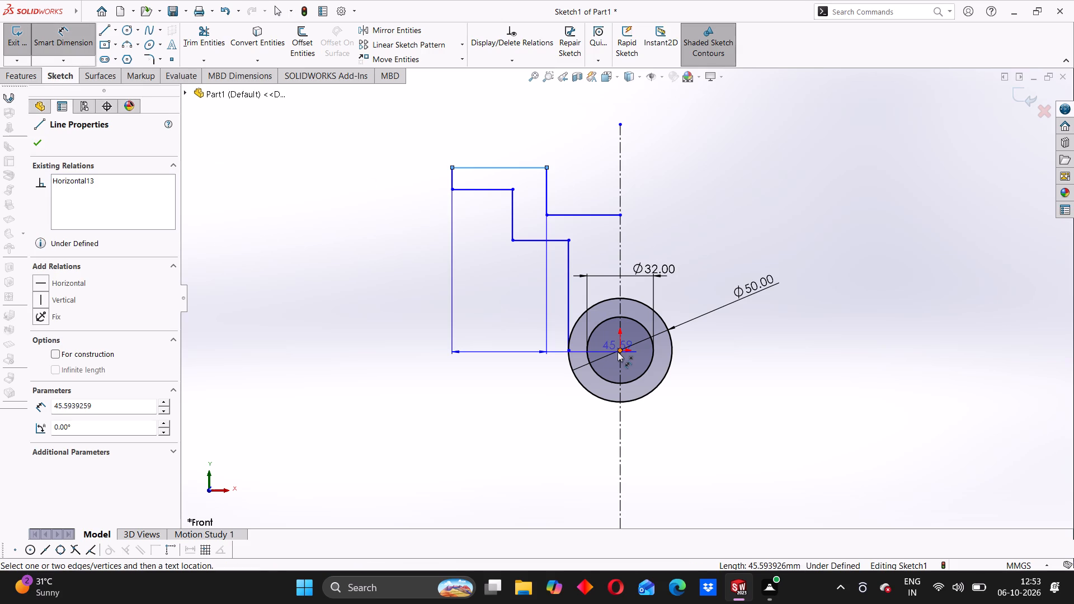
left_click(619, 350)
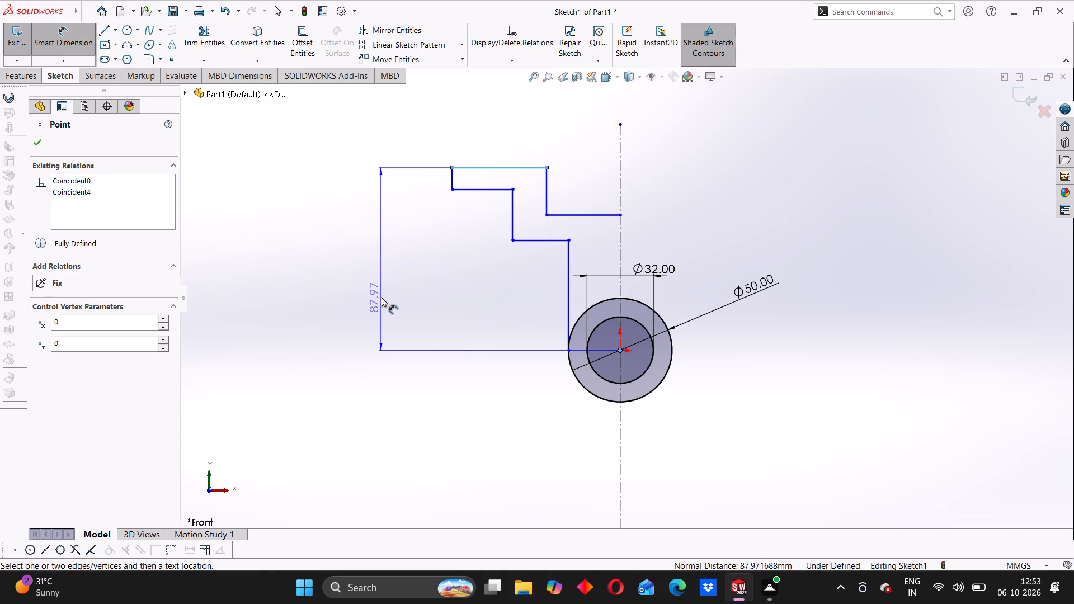
left_click(381, 297)
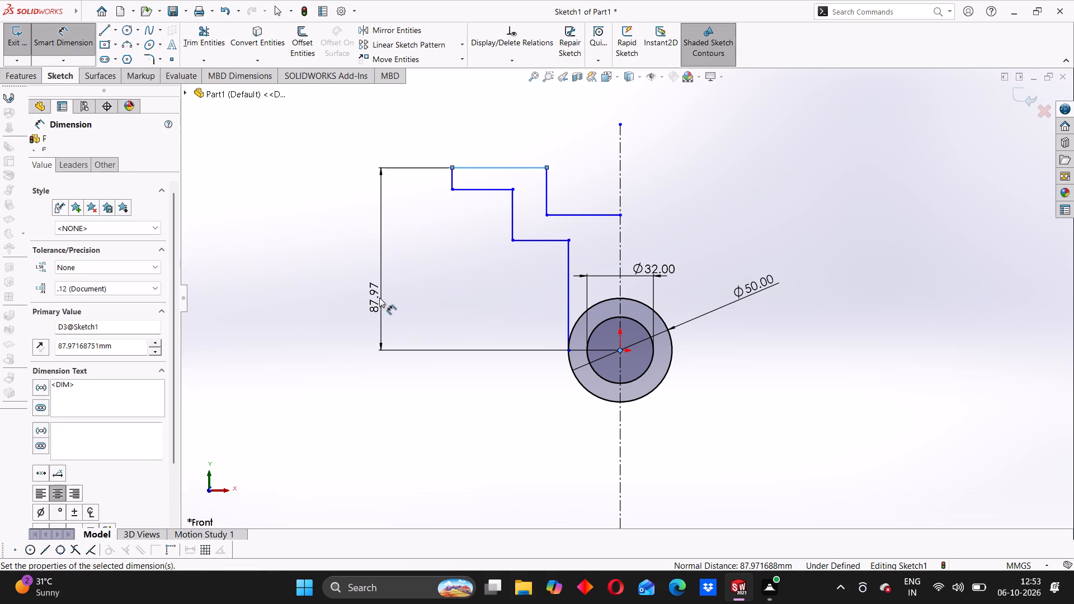
type("60")
key("Return")
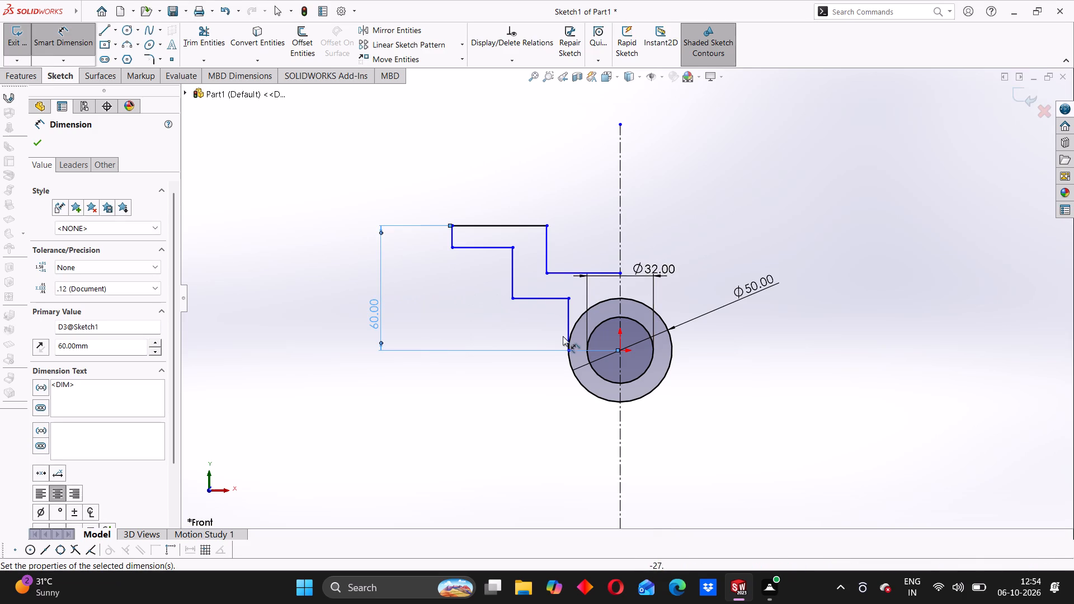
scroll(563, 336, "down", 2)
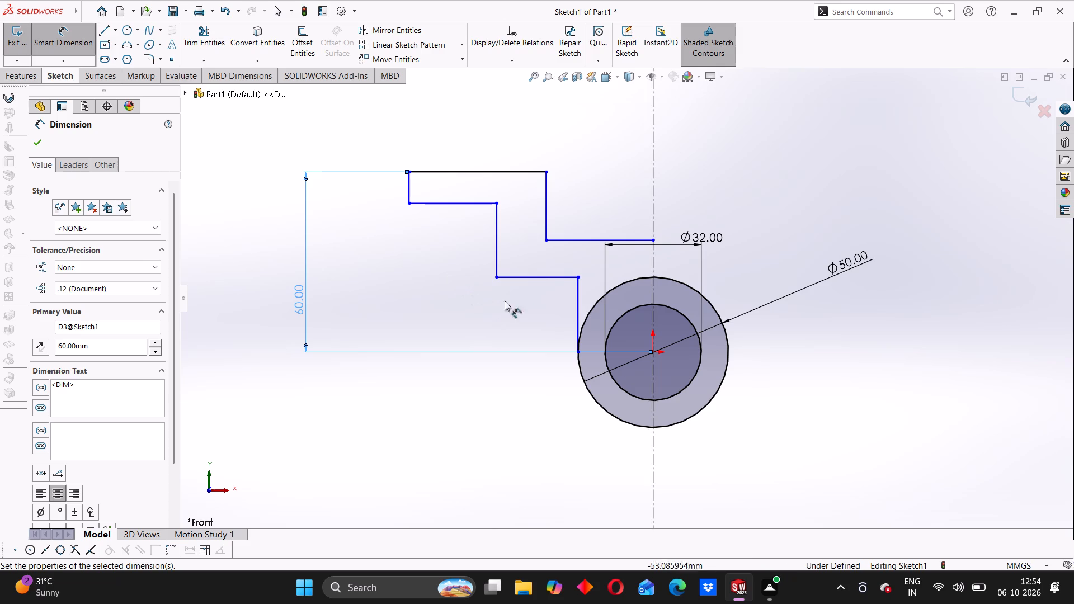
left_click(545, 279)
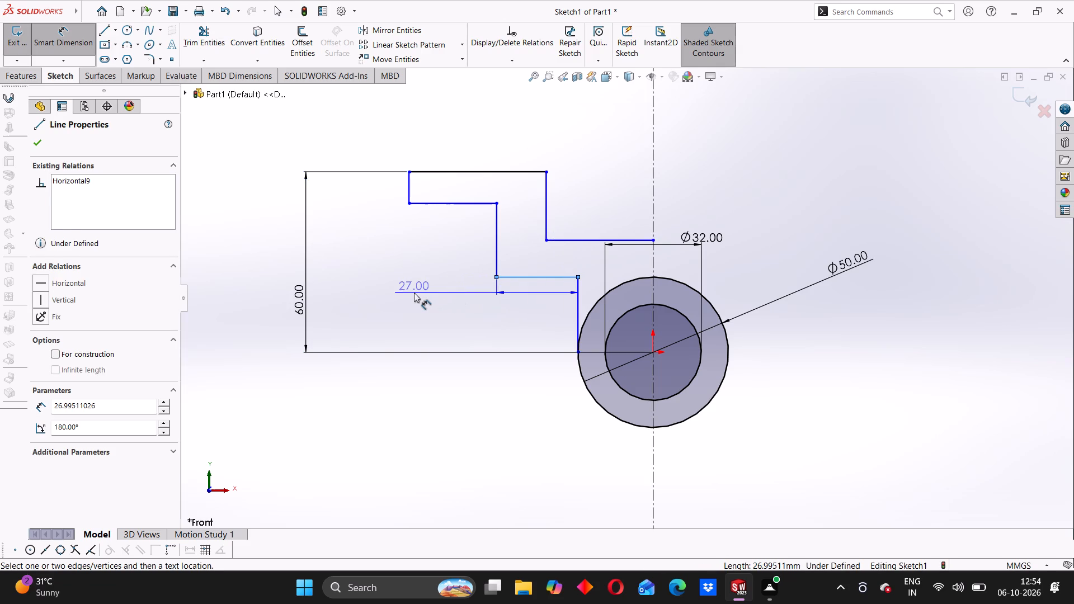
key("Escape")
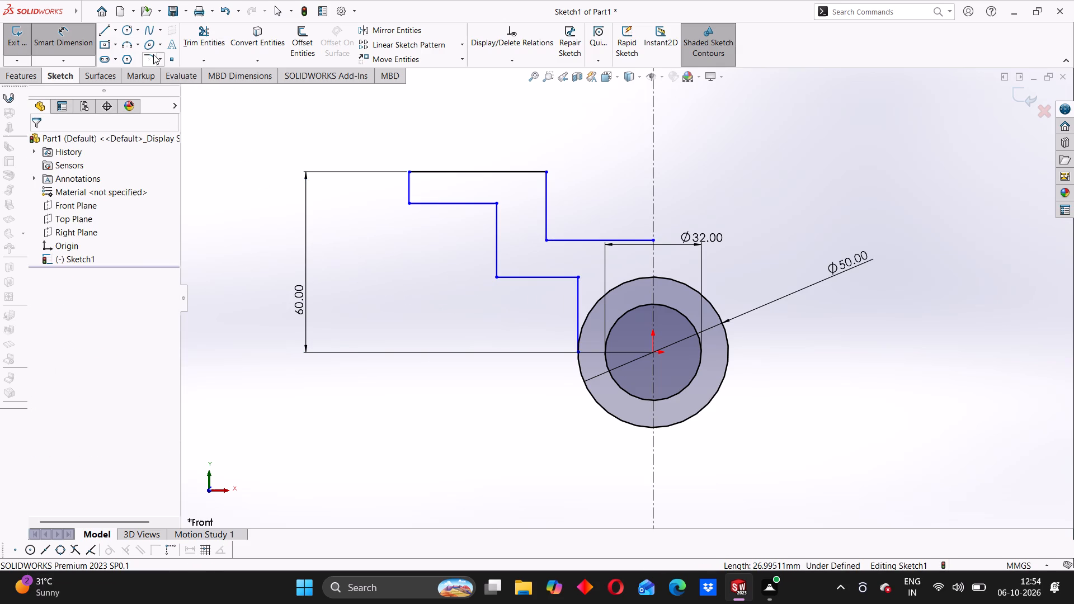
Apply a 6 mm sketch fillet where the upper outer step's horizontal line meets the middle vertical line.
left_click(153, 54)
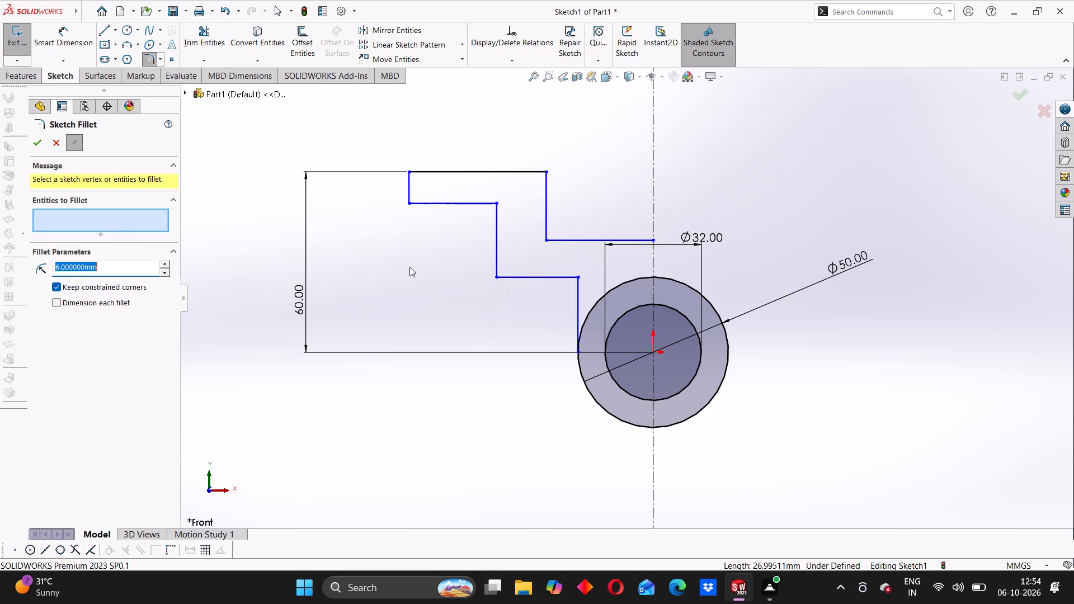
left_click(497, 202)
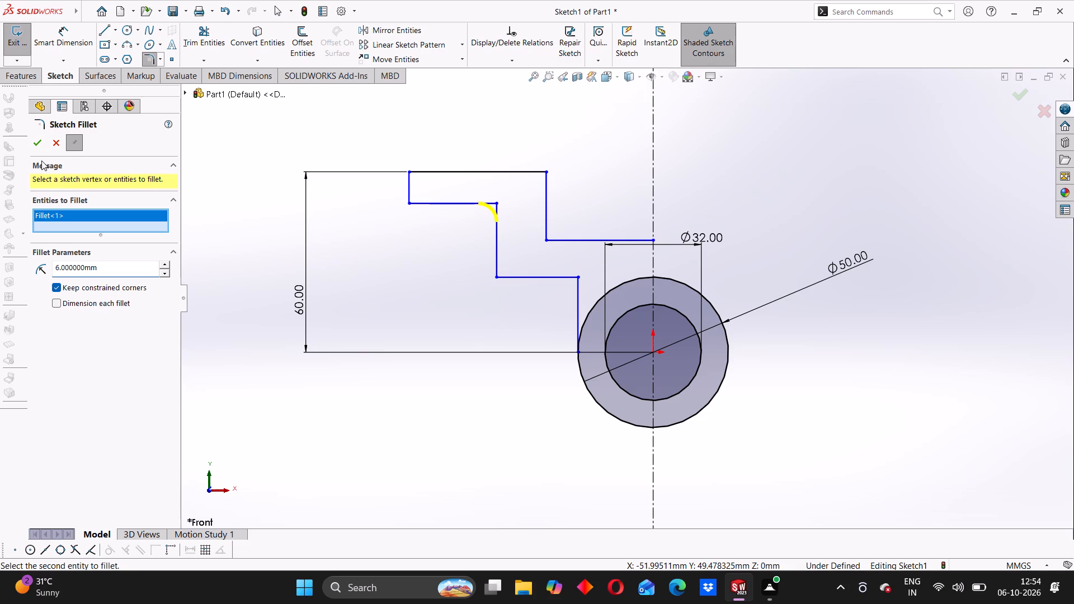
left_click(36, 148)
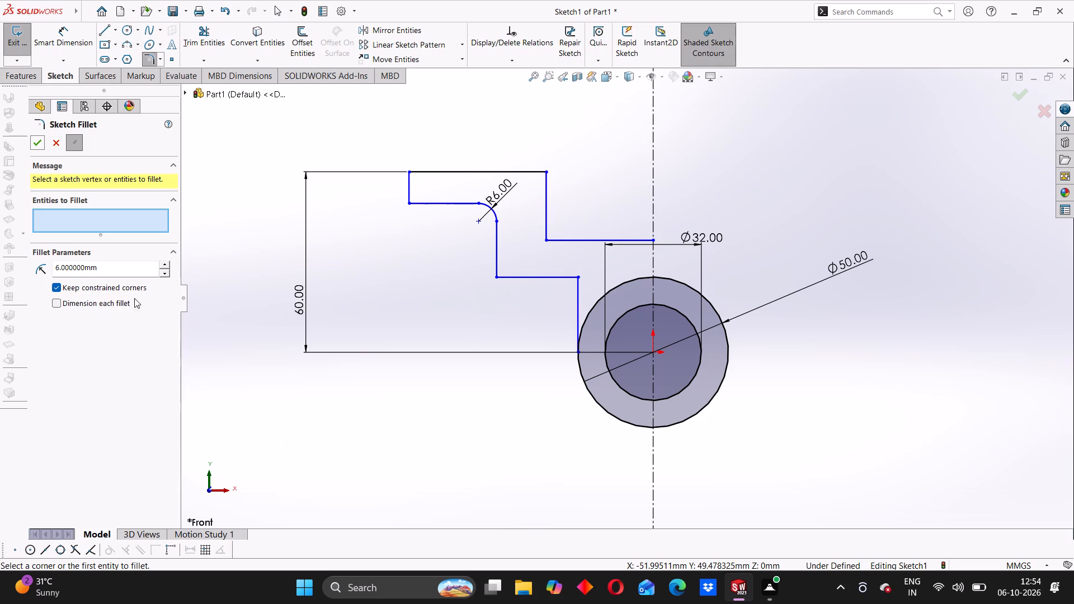
Set the sketch fillet radius to 12 mm and choose the corner where the middle vertical line meets the lower horizontal line.
left_click_drag(101, 268, 51, 267)
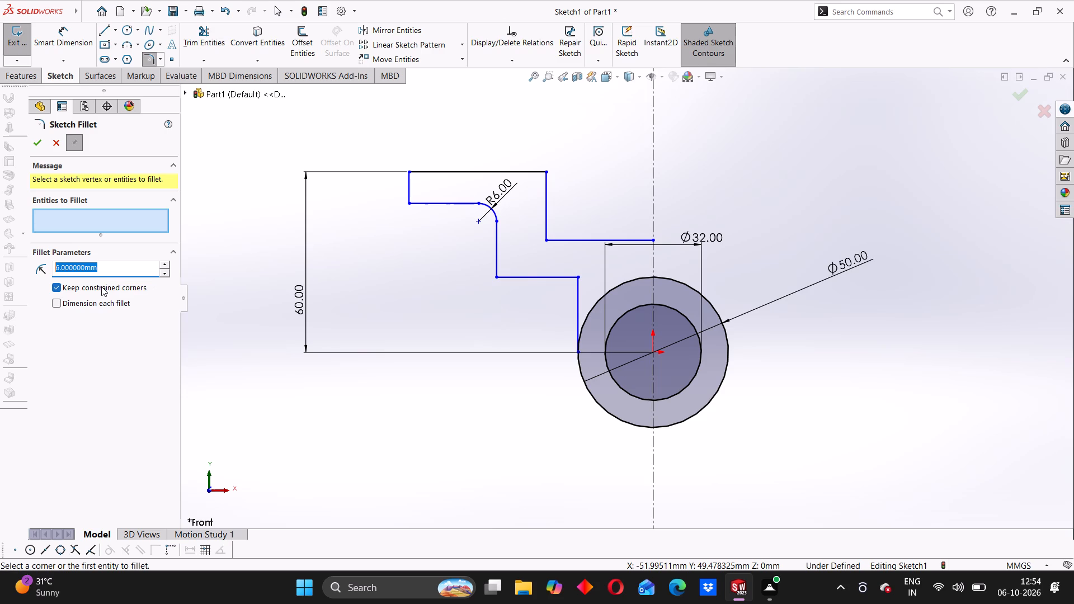
type("12")
key("Return")
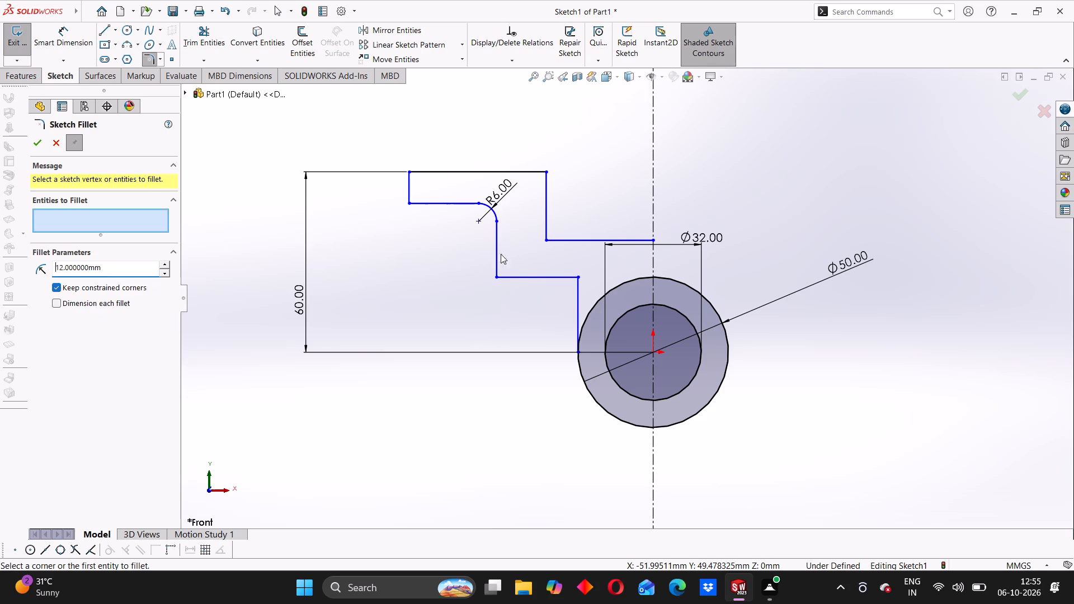
left_click(497, 280)
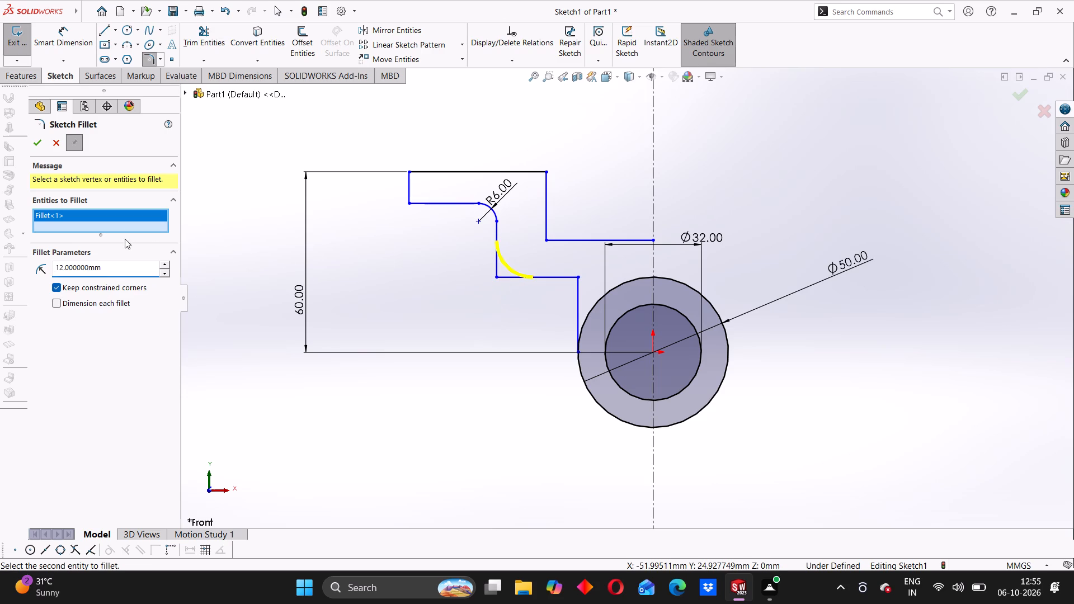
Change the pending fillet radius to 3 mm, add the corner above the 50 mm circle's left quadrant, and apply both fillets.
left_click_drag(107, 269, 54, 266)
key("BackSpace")
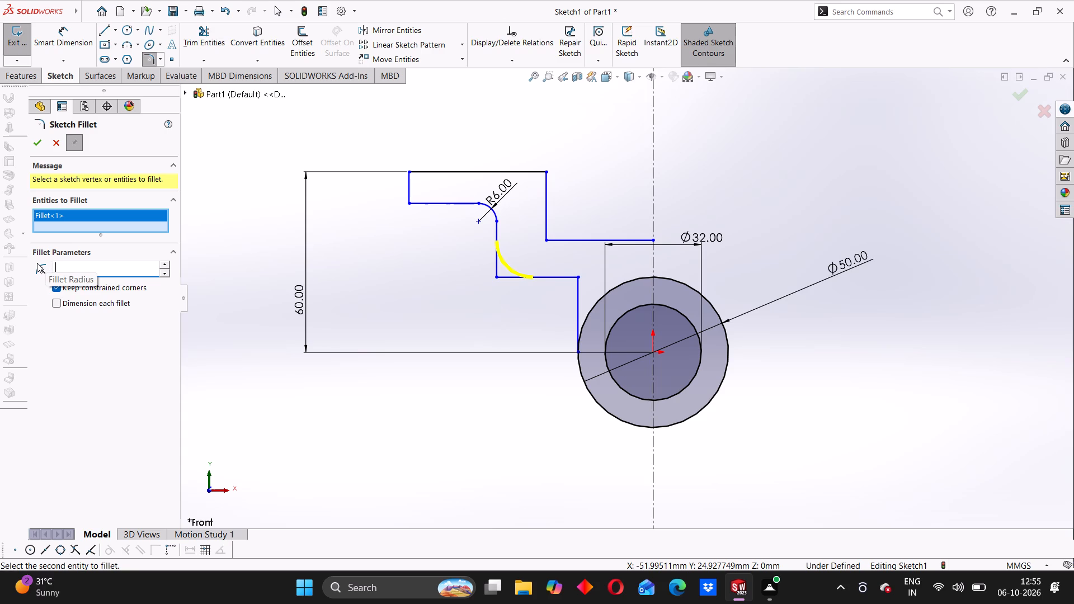
key("3")
key("Return")
left_click(577, 276)
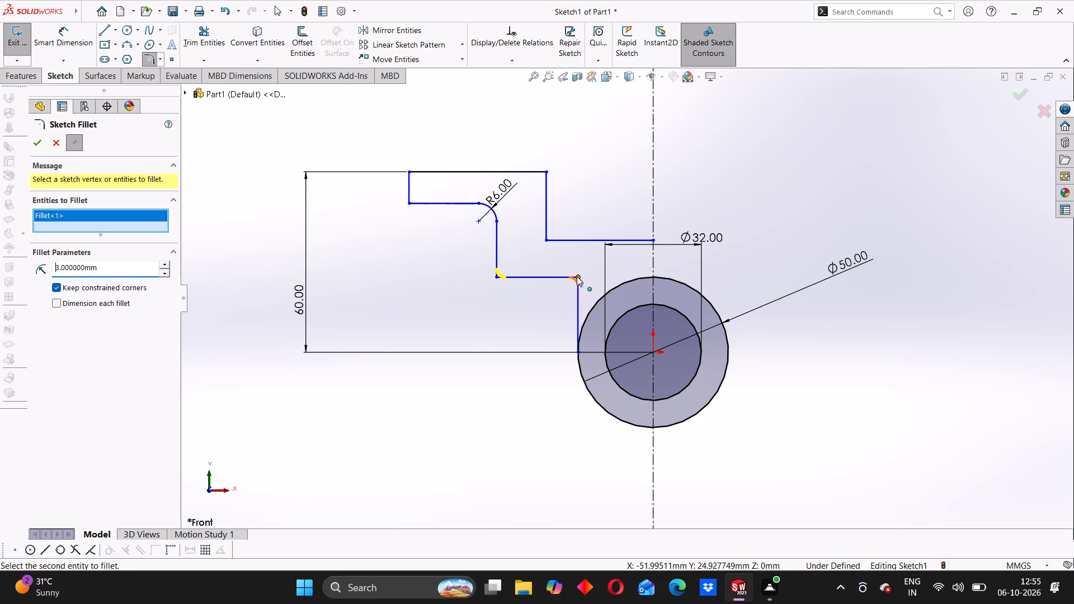
left_click(39, 143)
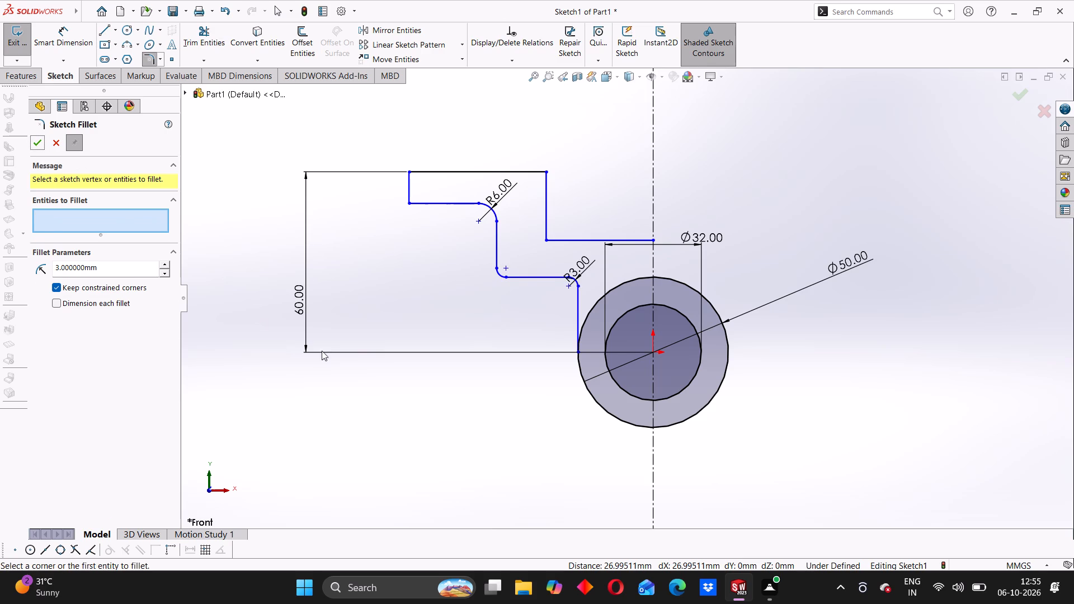
scroll(530, 253, "up", 3)
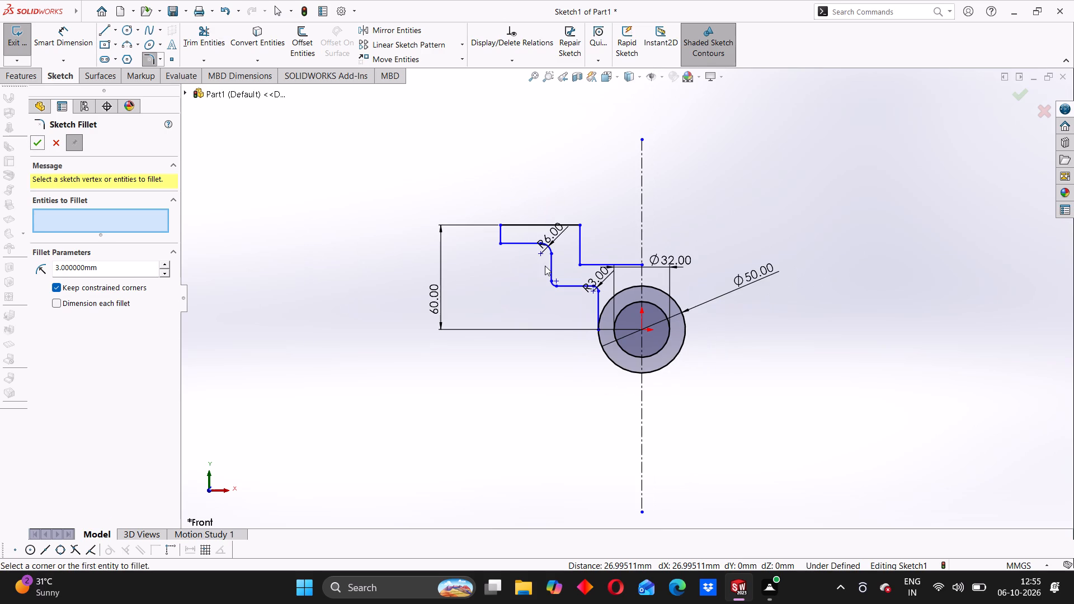
left_click(35, 145)
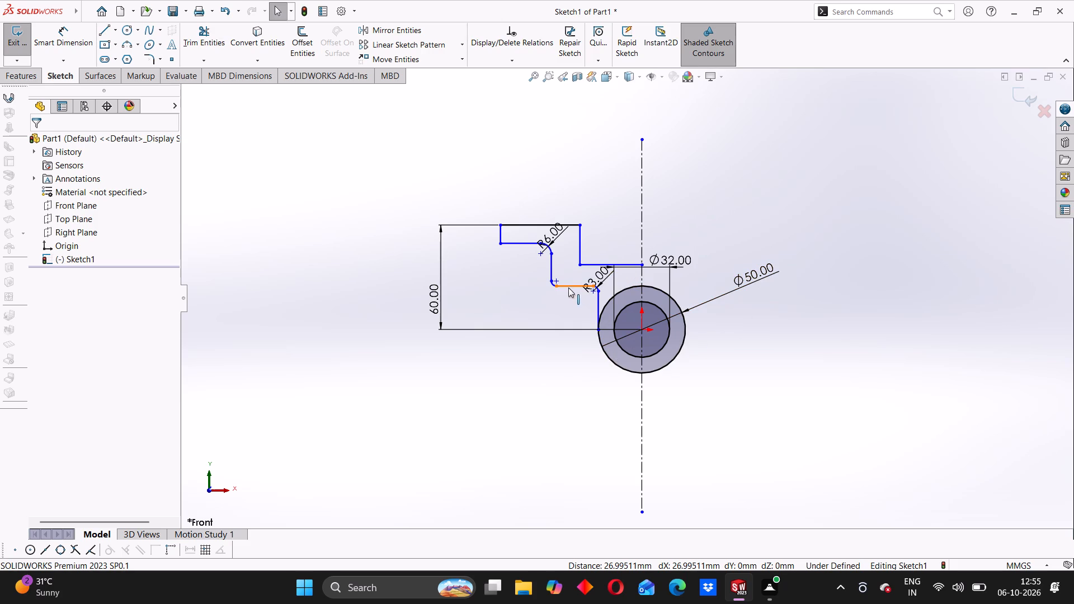
Dimension the horizontal distance from the profile's inner vertical line to the centerline and set it to 35 mm.
scroll(593, 272, "down", 2)
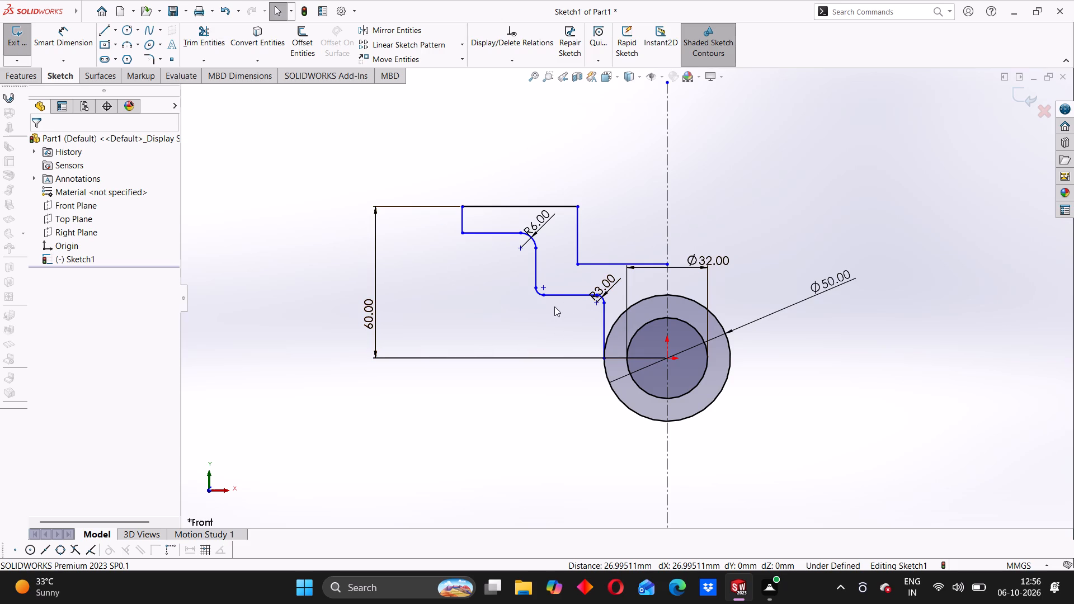
left_click(577, 234)
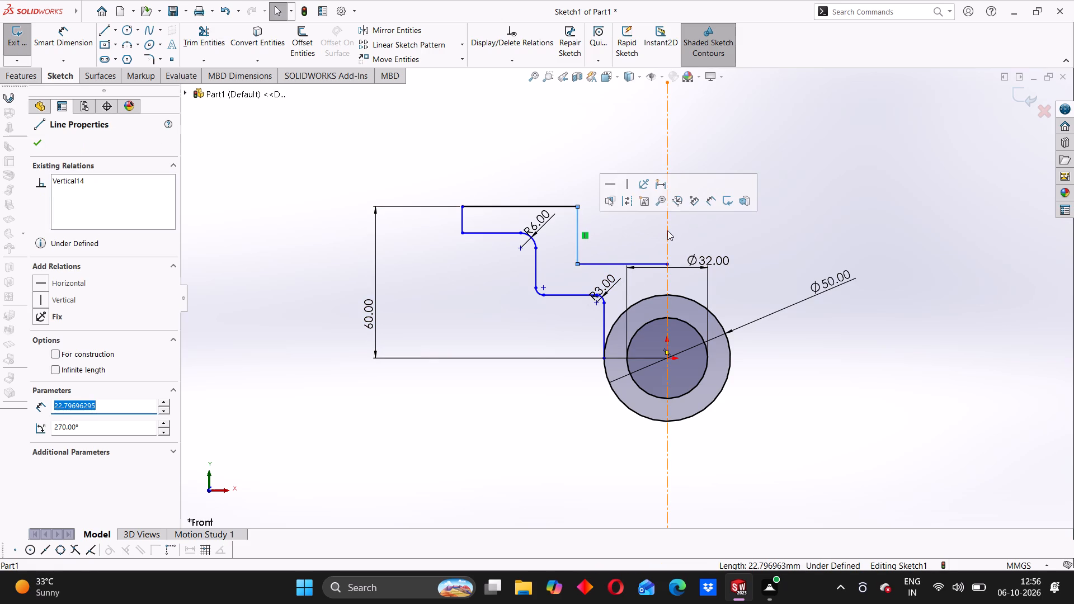
left_click(63, 32)
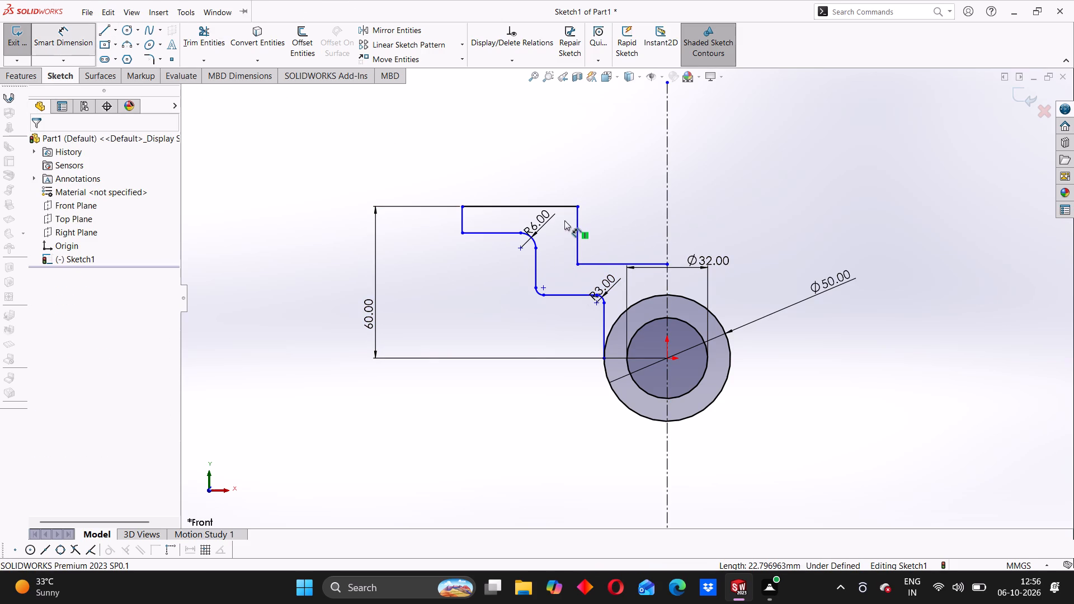
left_click(577, 219)
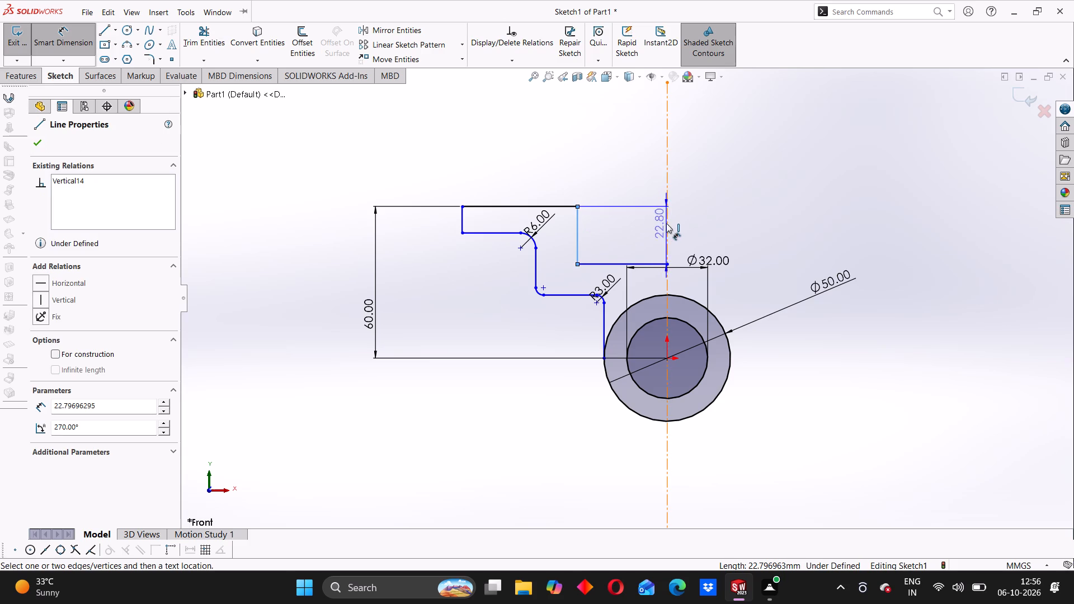
left_click(668, 221)
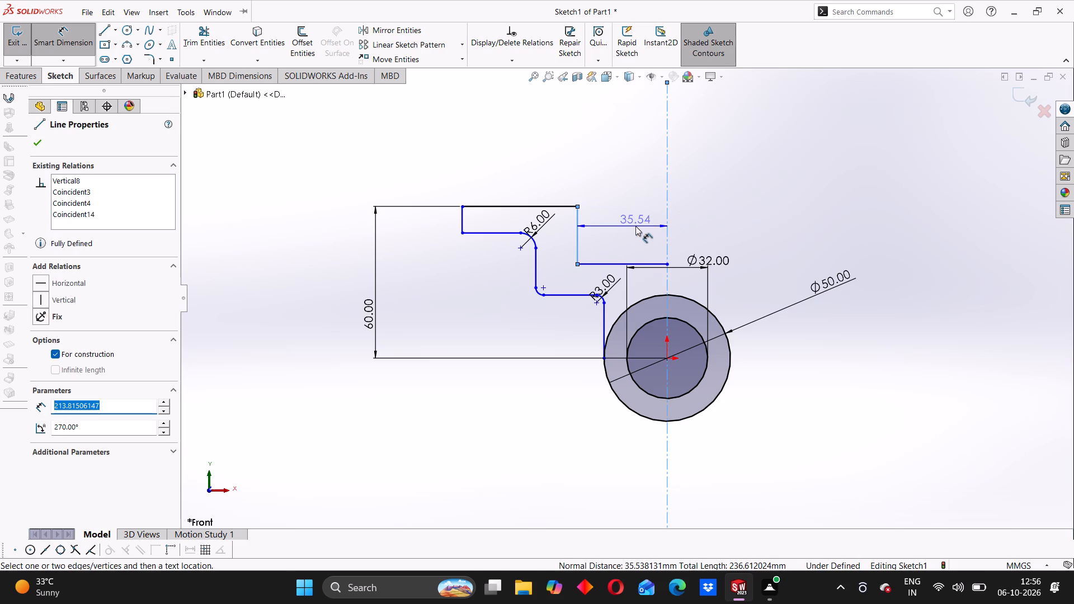
left_click(635, 226)
type("35")
key("Return")
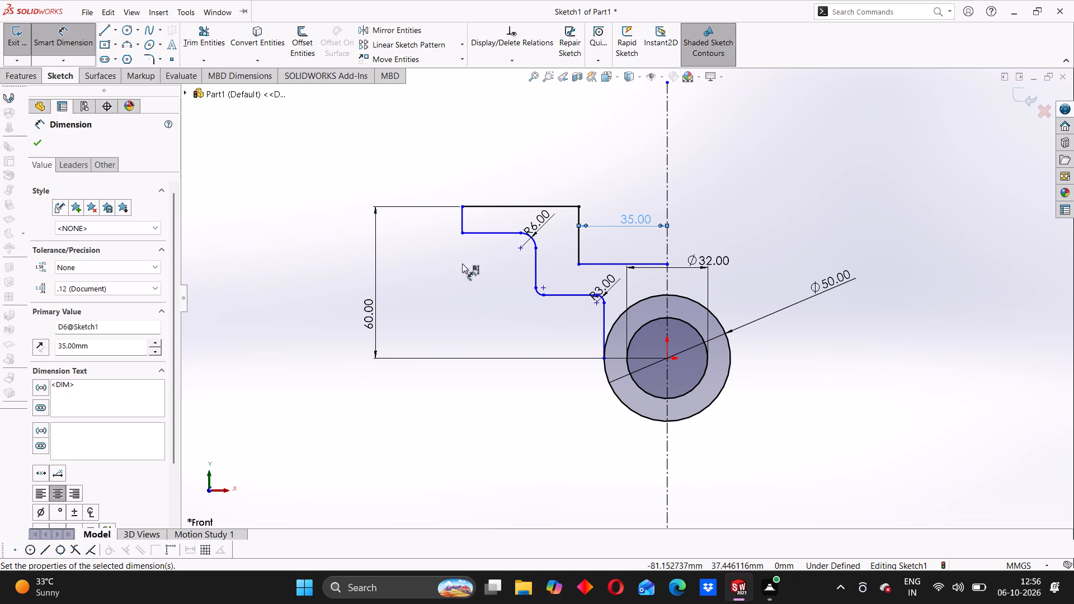
Dimension the horizontal distance from the middle vertical line between the fillets to the centerline and set it to 45 mm.
left_click(538, 263)
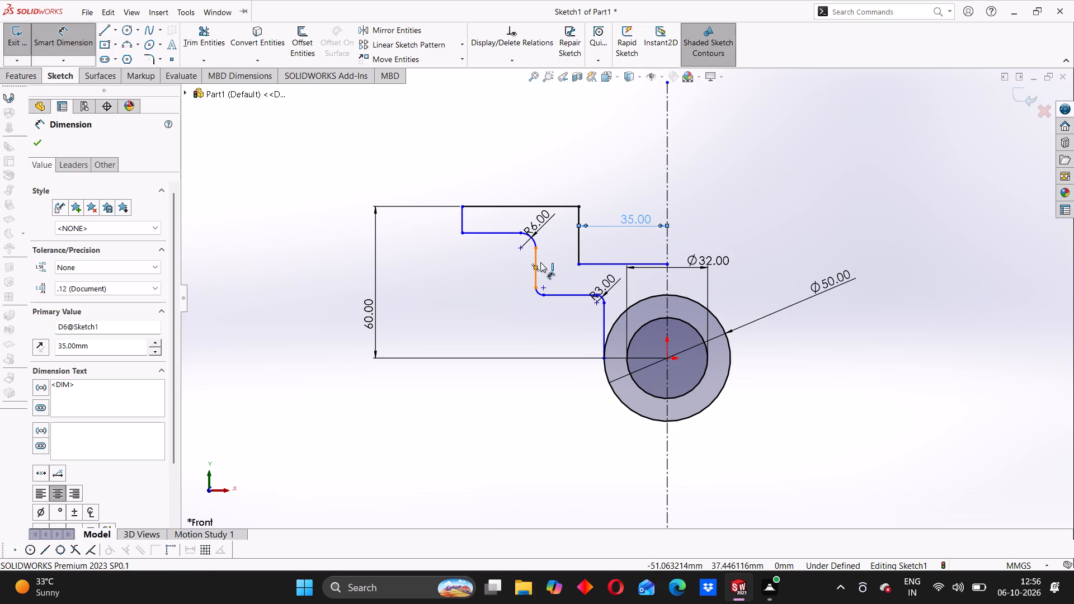
left_click(606, 164)
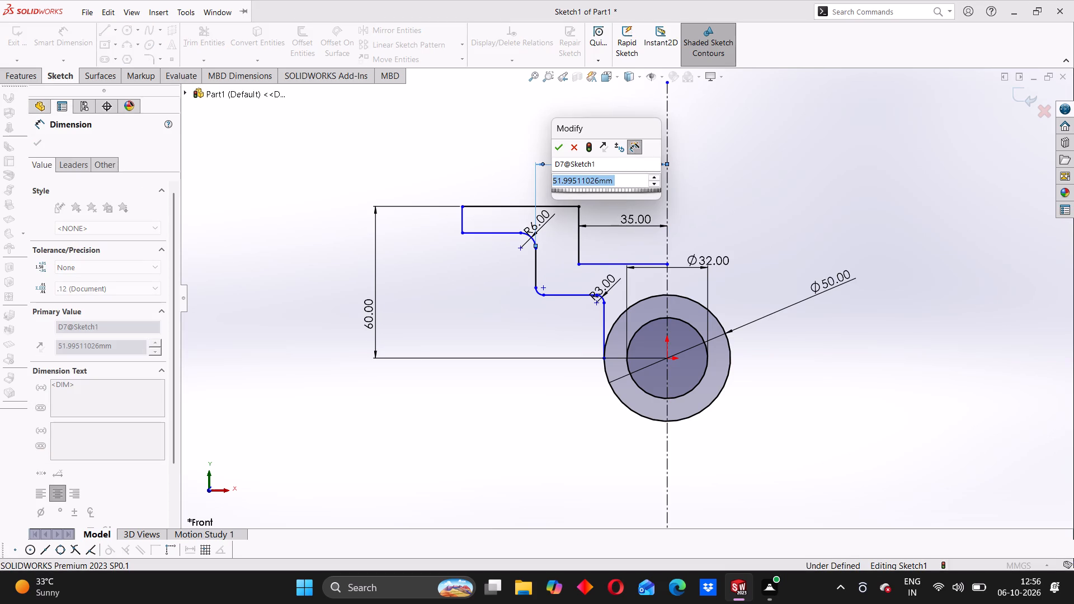
type("45")
key("Return")
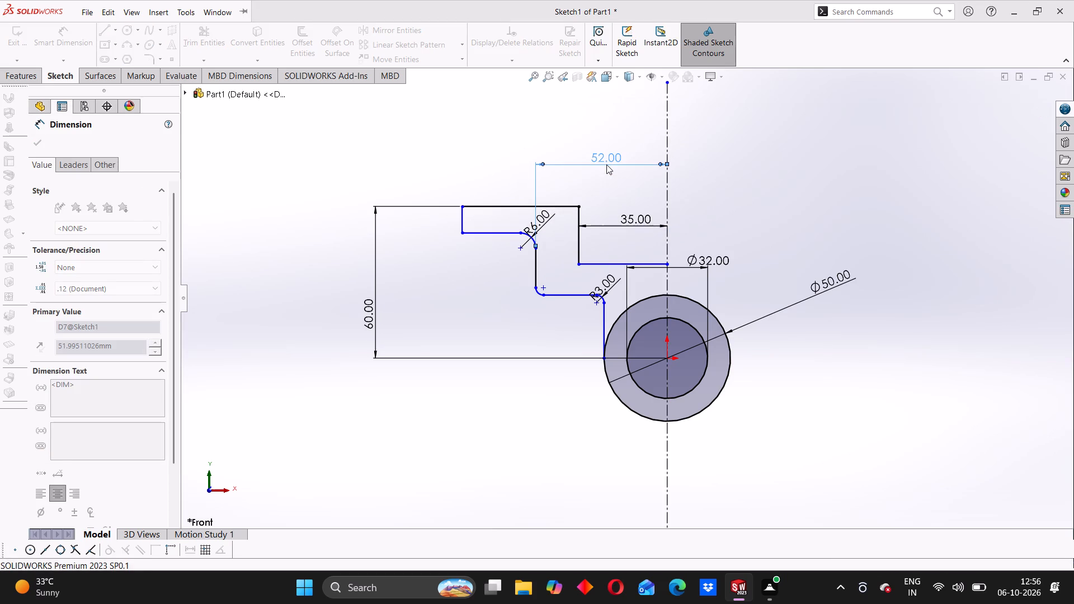
left_click(546, 318)
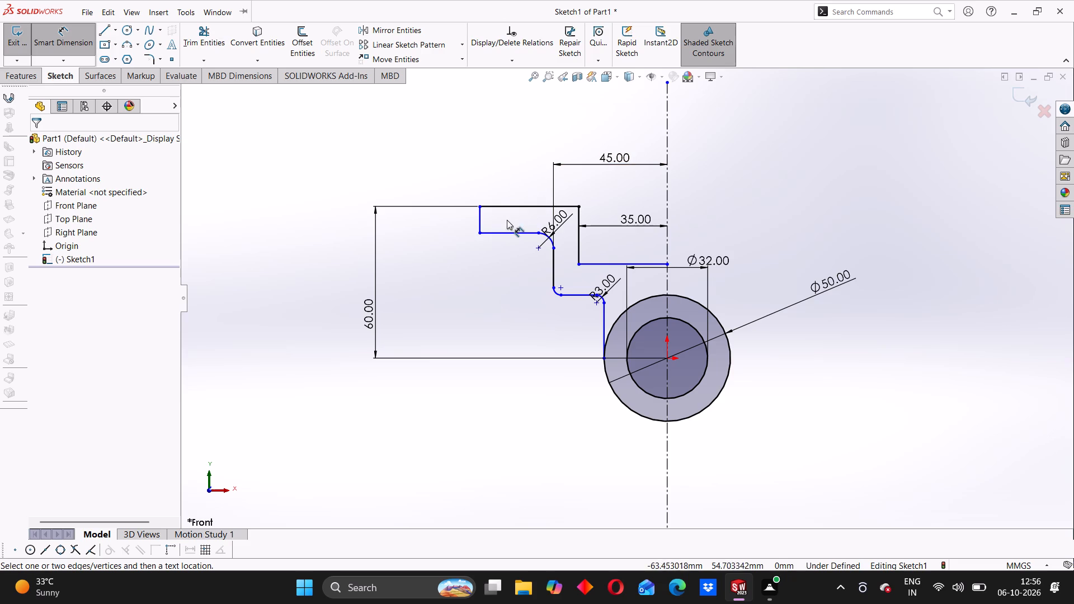
Dimension the horizontal distance from the short outermost vertical line to the centerline and set it to 75 mm.
left_click(482, 221)
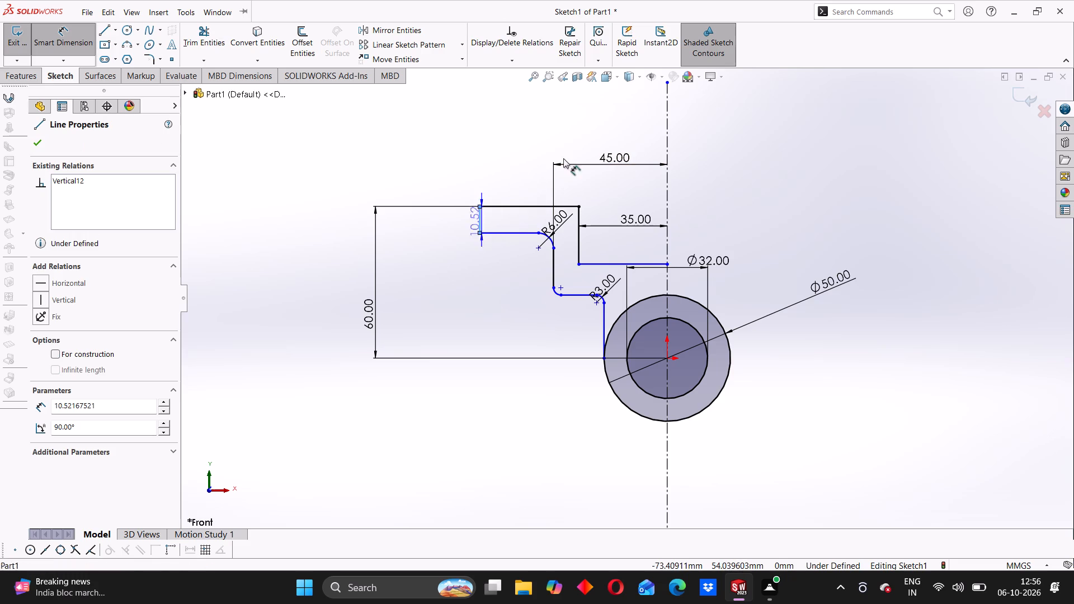
left_click(668, 127)
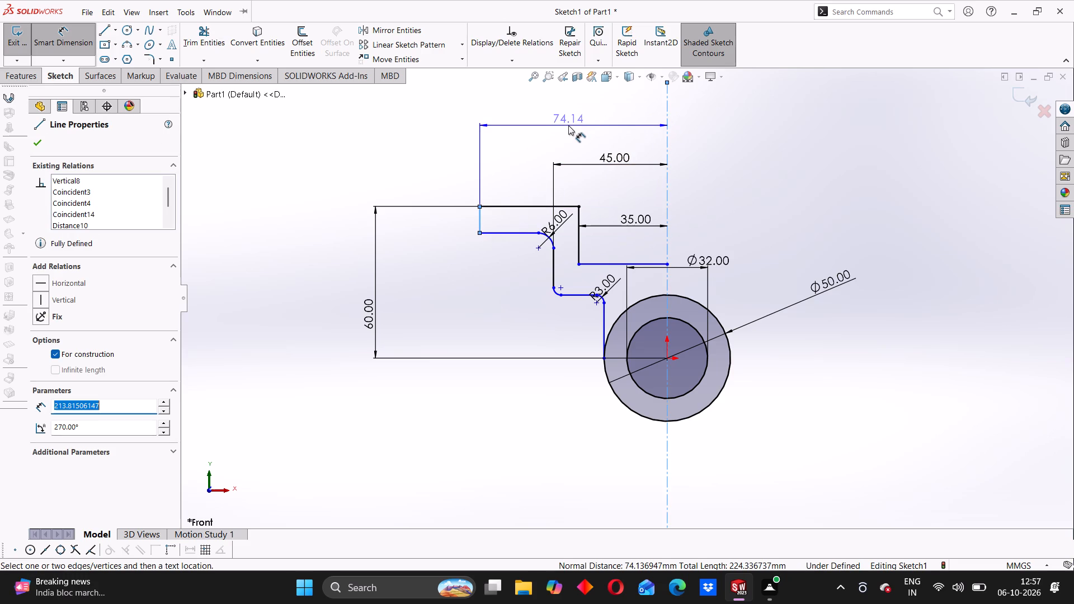
left_click(568, 125)
type("75")
key("Return")
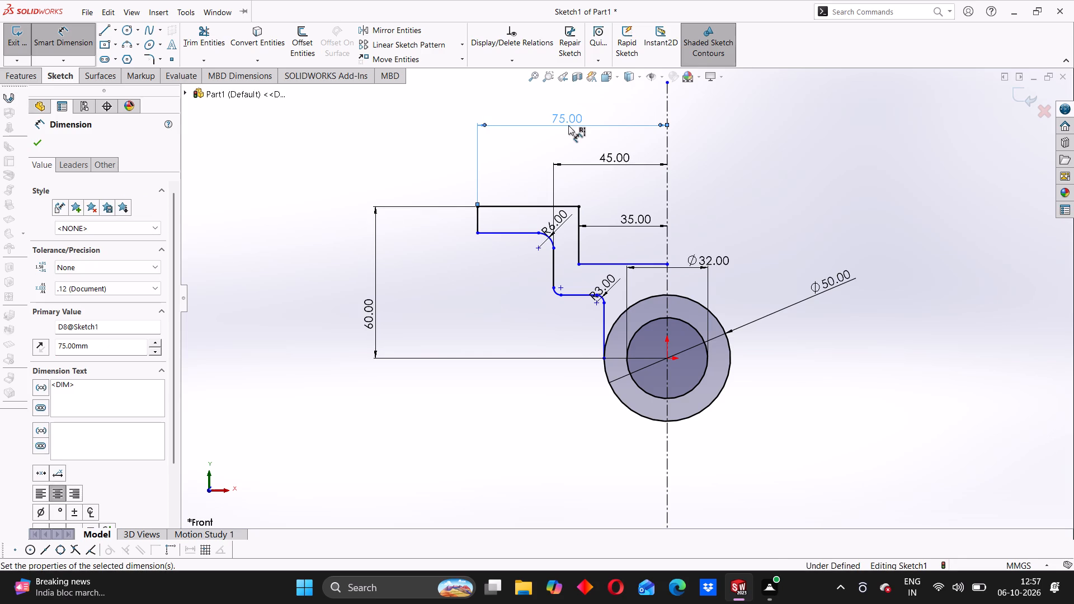
scroll(668, 230, "up", 2)
scroll(574, 281, "down", 2)
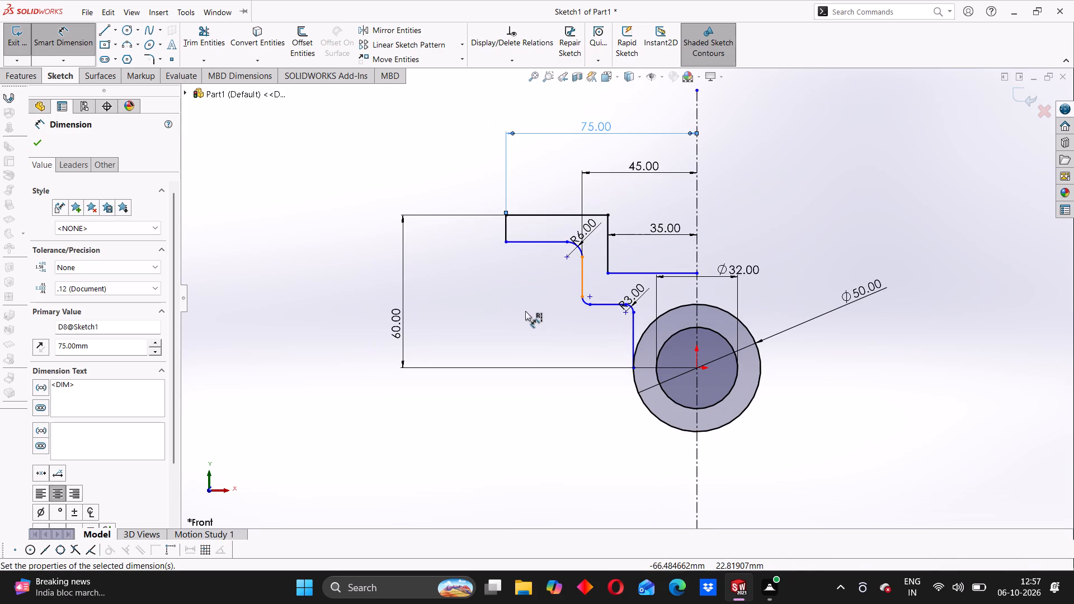
left_click(525, 311)
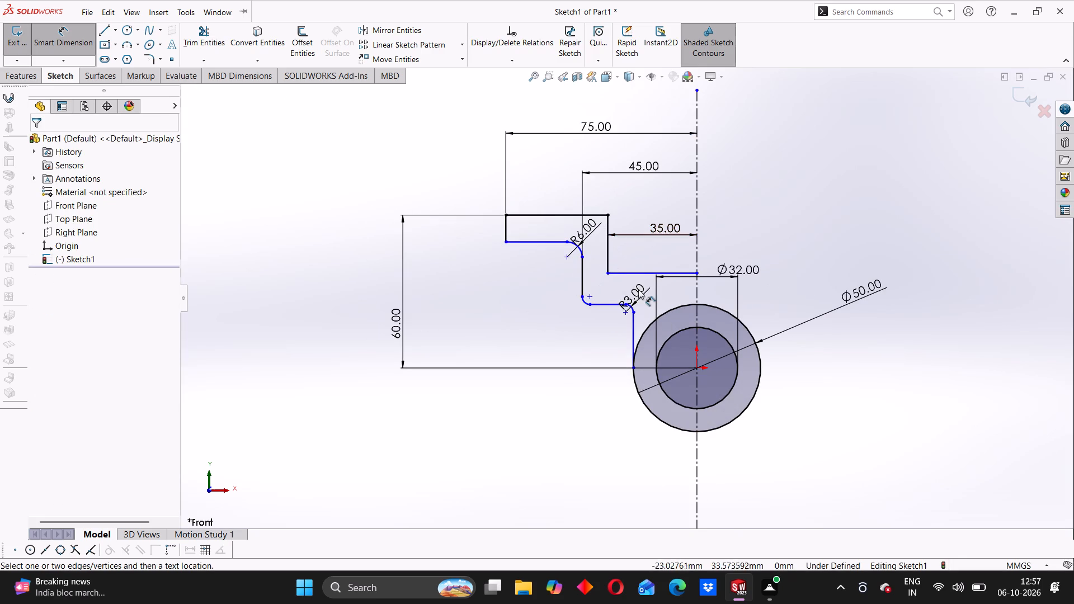
Dimension the vertical distance between the lower outer horizontal line and the inner horizontal line ending at the centerline, setting it to 10 mm.
scroll(638, 290, "down", 2)
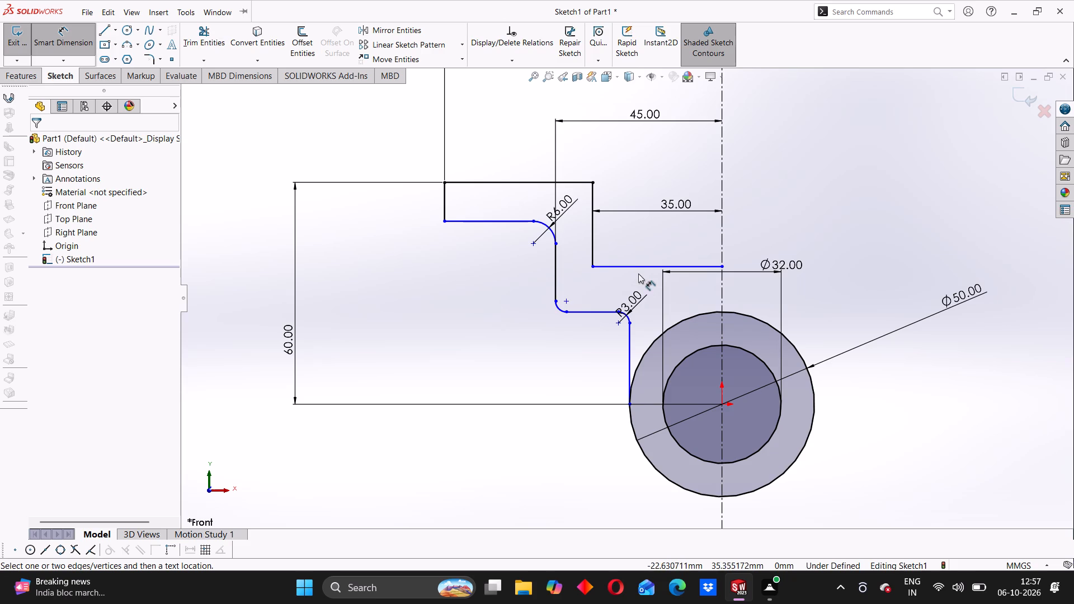
scroll(640, 275, "down", 1)
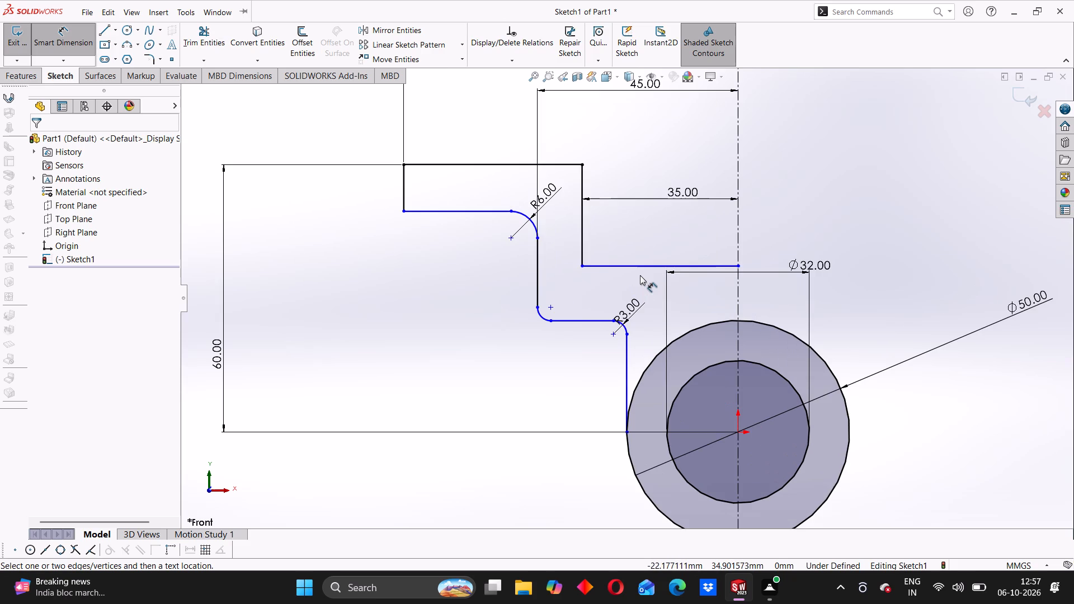
scroll(631, 266, "up", 2)
scroll(630, 266, "down", 2)
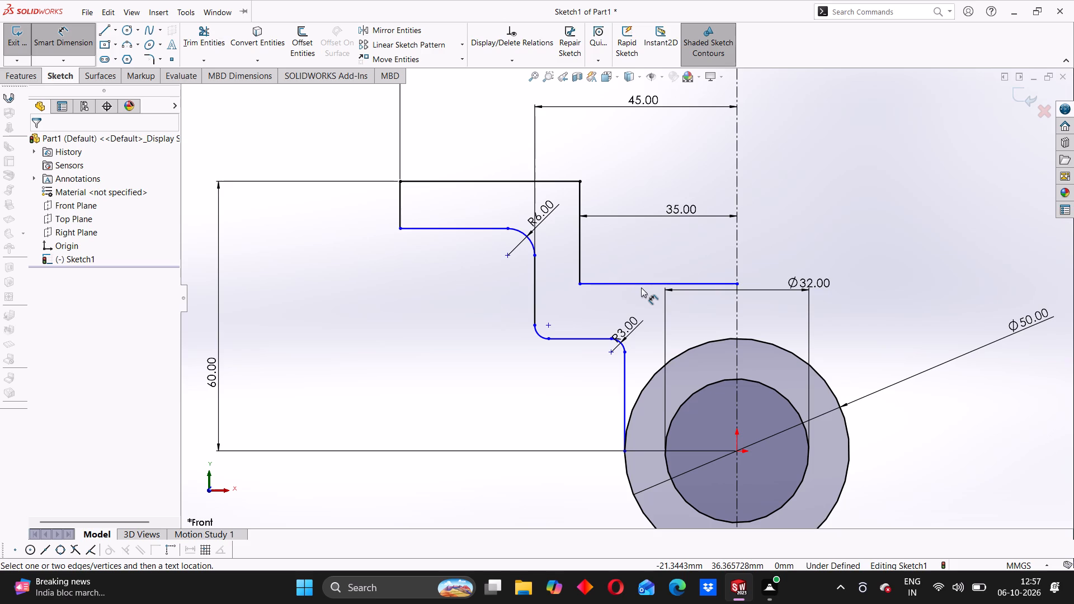
left_click(593, 338)
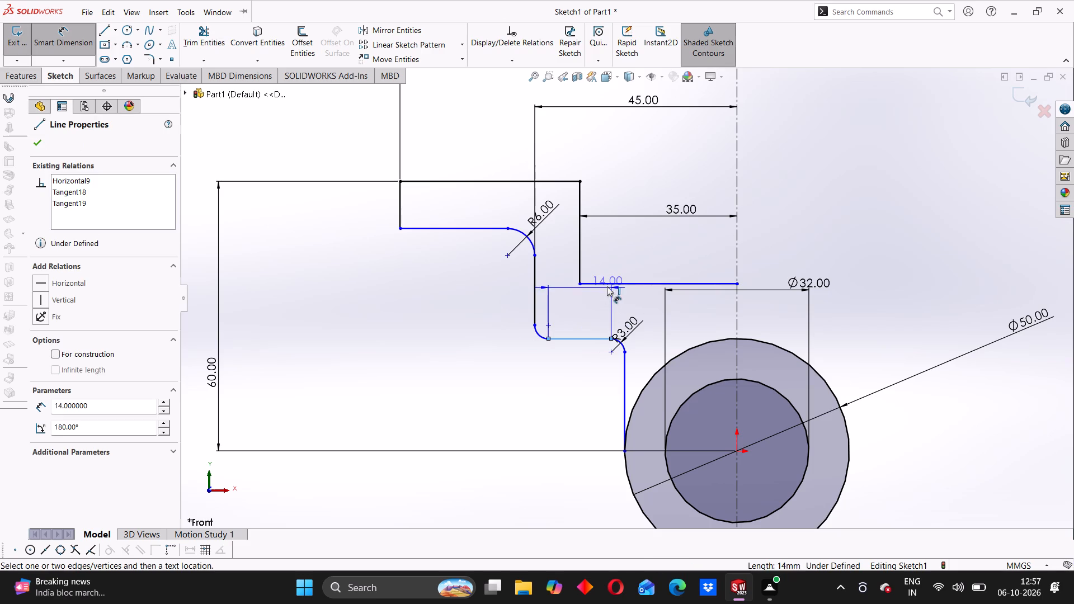
left_click(607, 285)
left_click(480, 275)
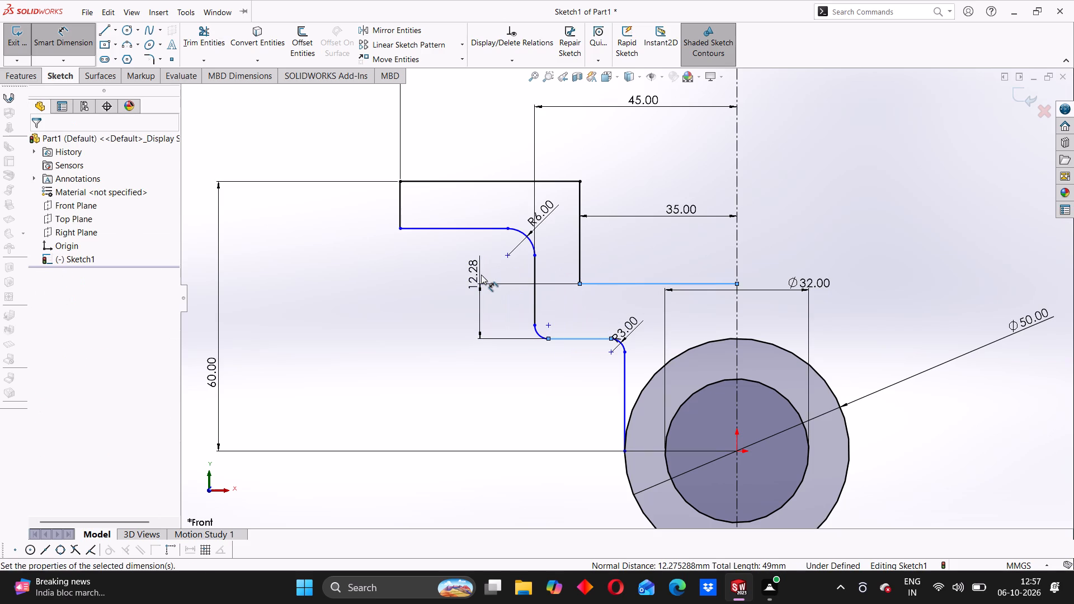
type("10")
key("Return")
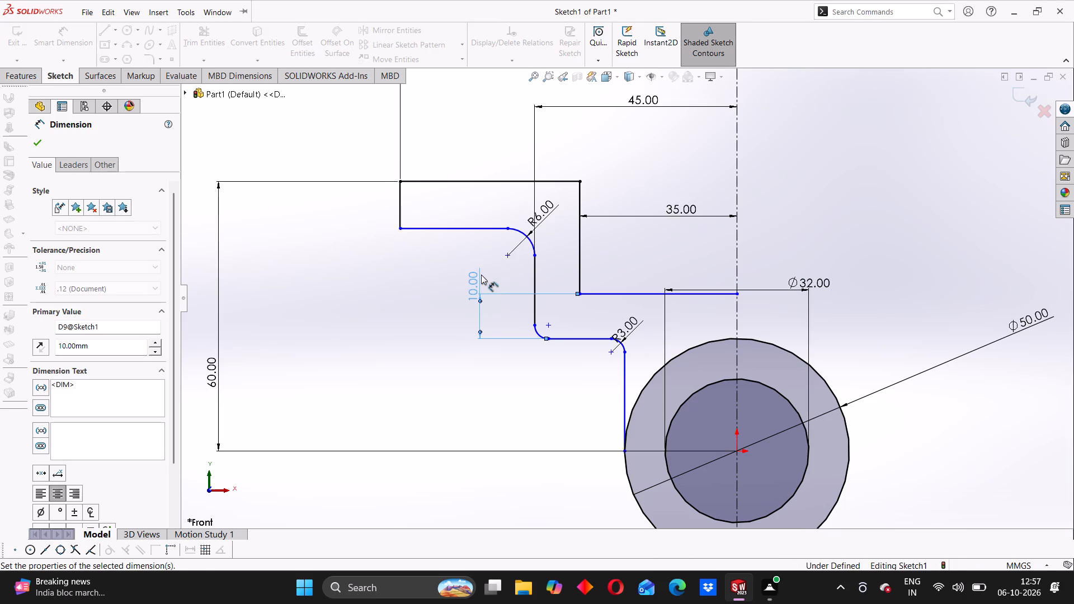
left_click(429, 343)
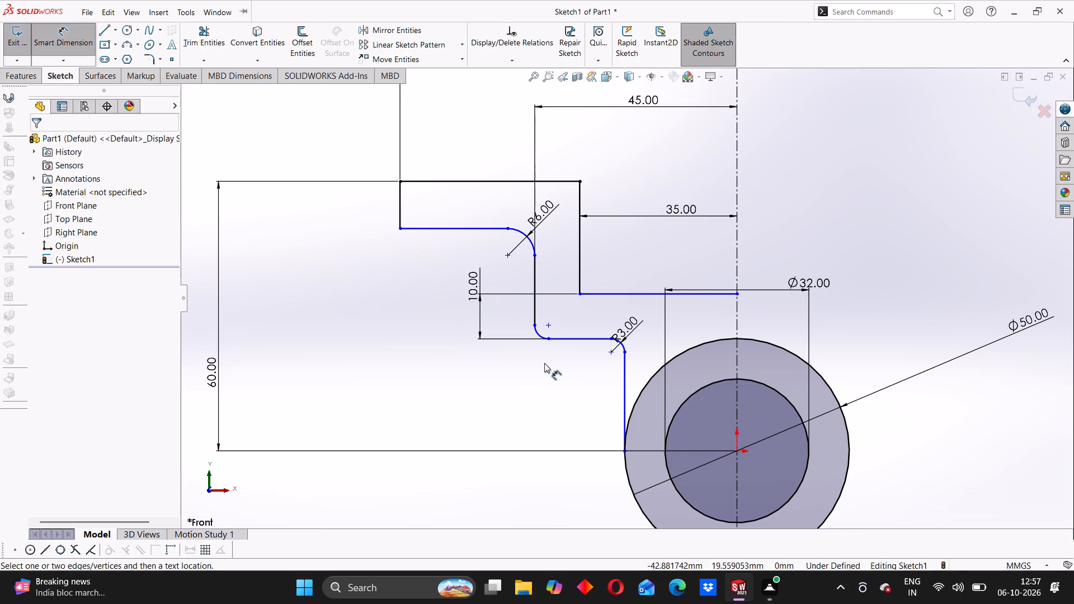
Dimension the vertical distance between the top horizontal line and the inner horizontal line and set it to 25 mm.
left_click(610, 295)
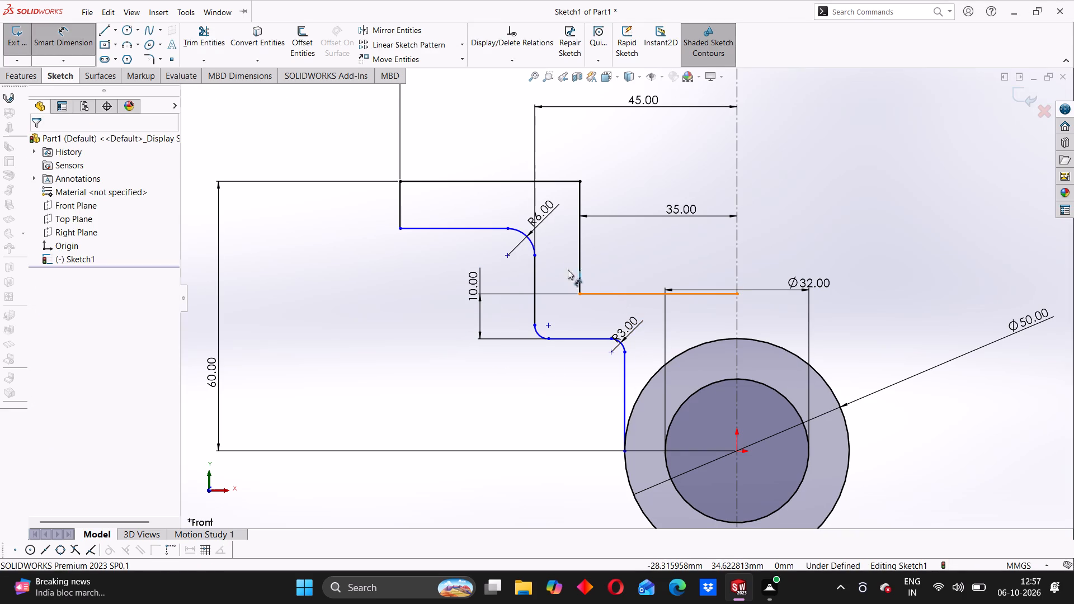
left_click(455, 183)
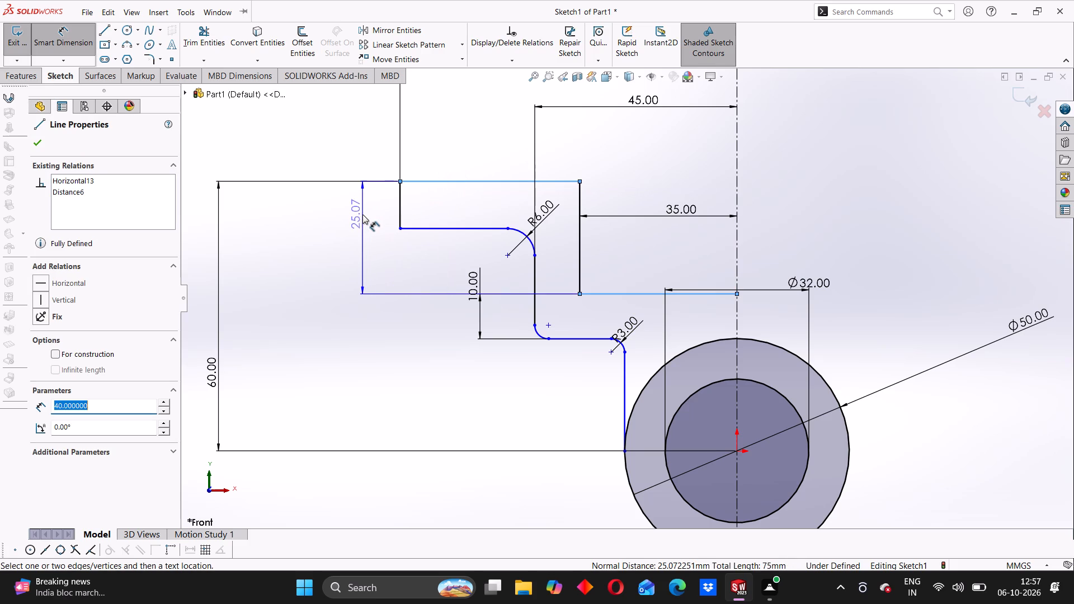
left_click(362, 214)
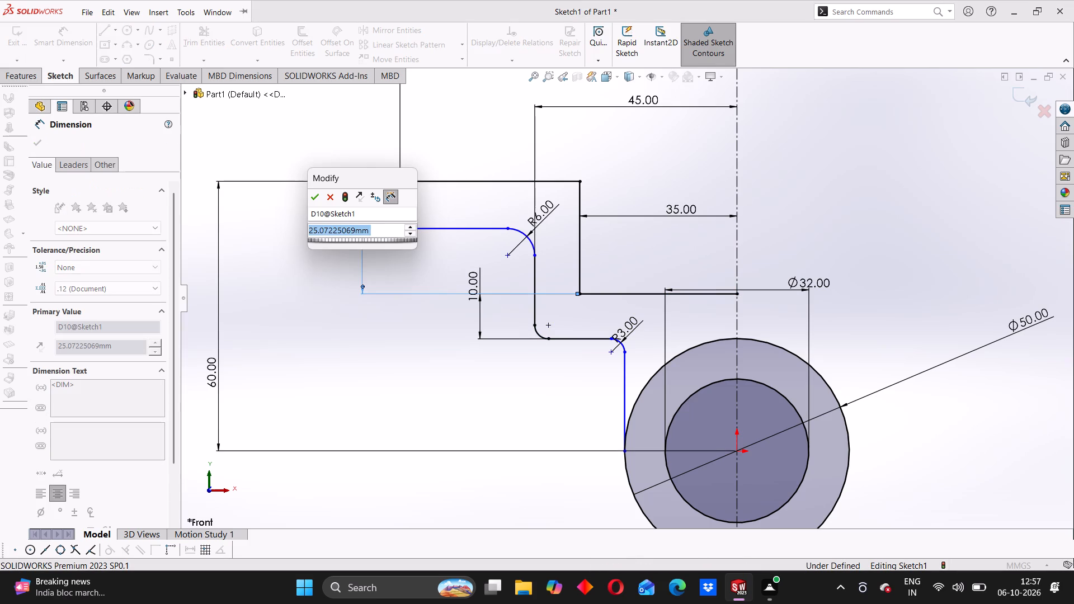
type("25")
key("Return")
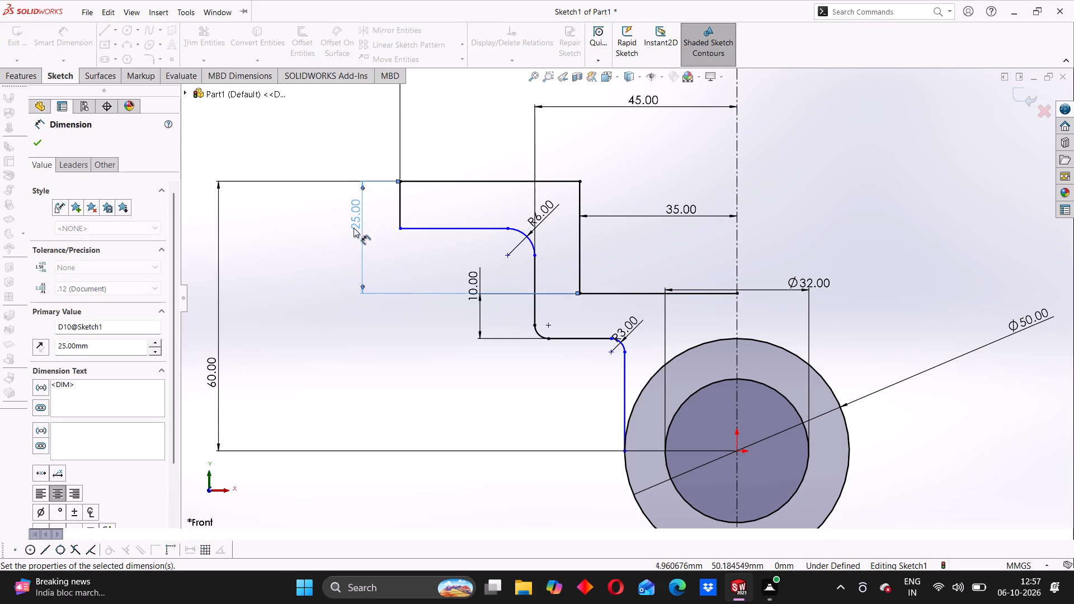
left_click(309, 244)
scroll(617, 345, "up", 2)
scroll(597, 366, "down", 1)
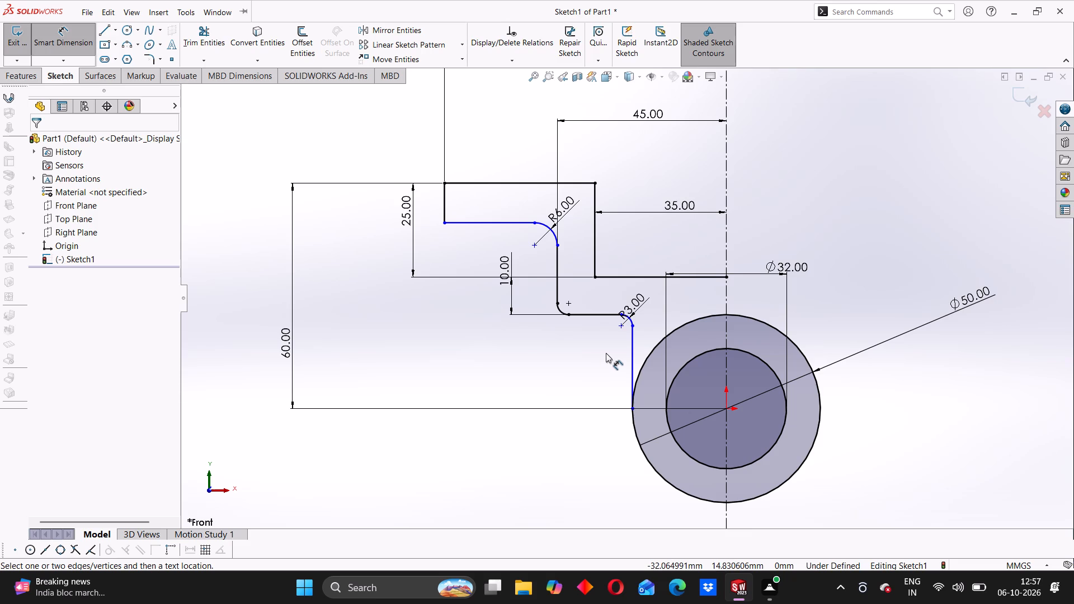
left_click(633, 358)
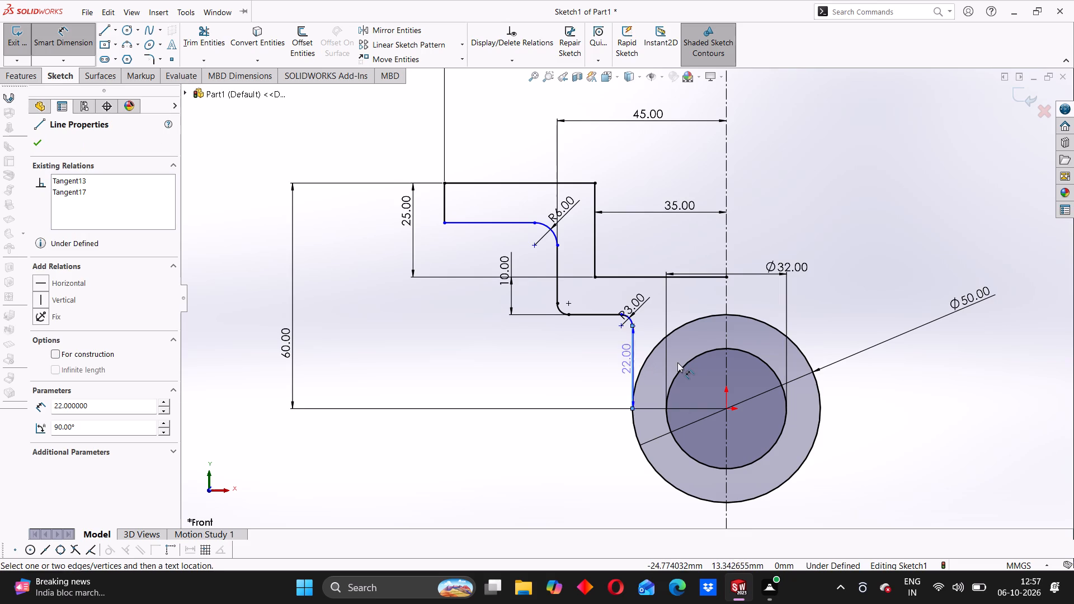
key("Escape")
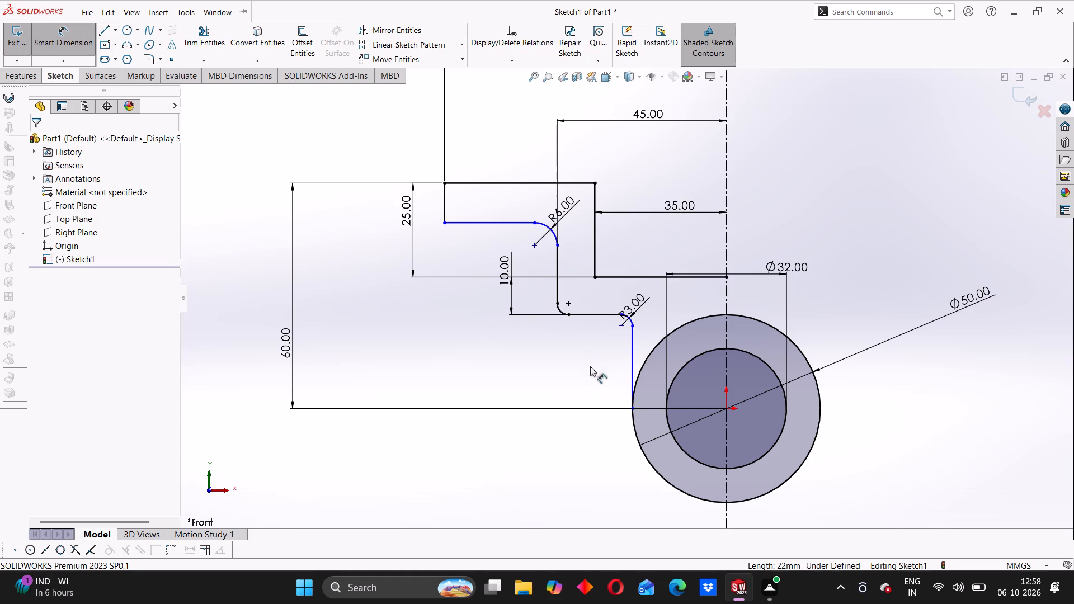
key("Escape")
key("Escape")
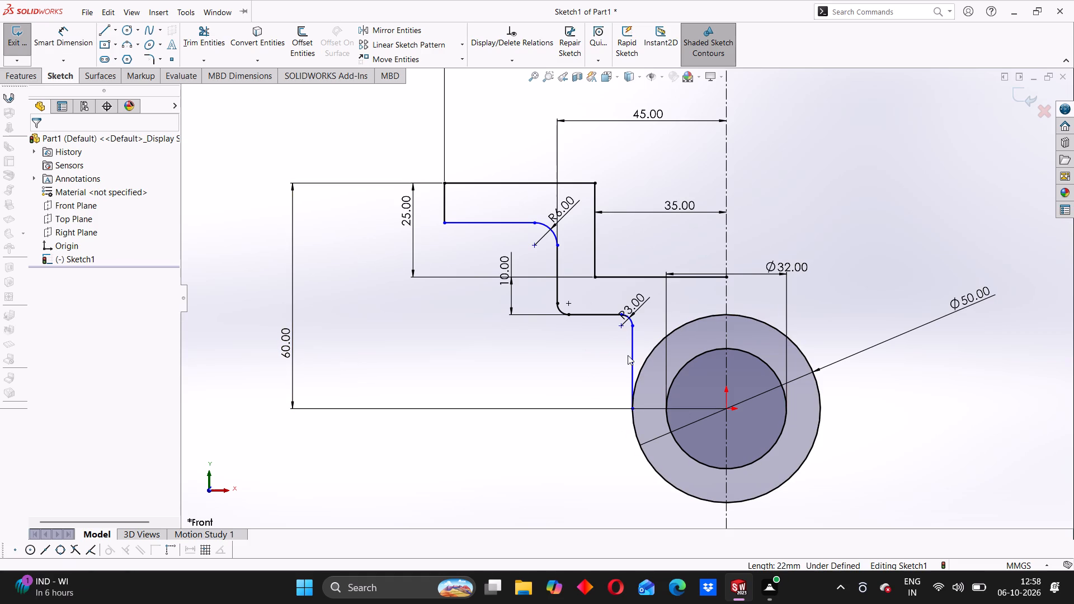
Apply a Tangent relation between the lowest vertical profile line and the 50 mm circle.
left_click(632, 355)
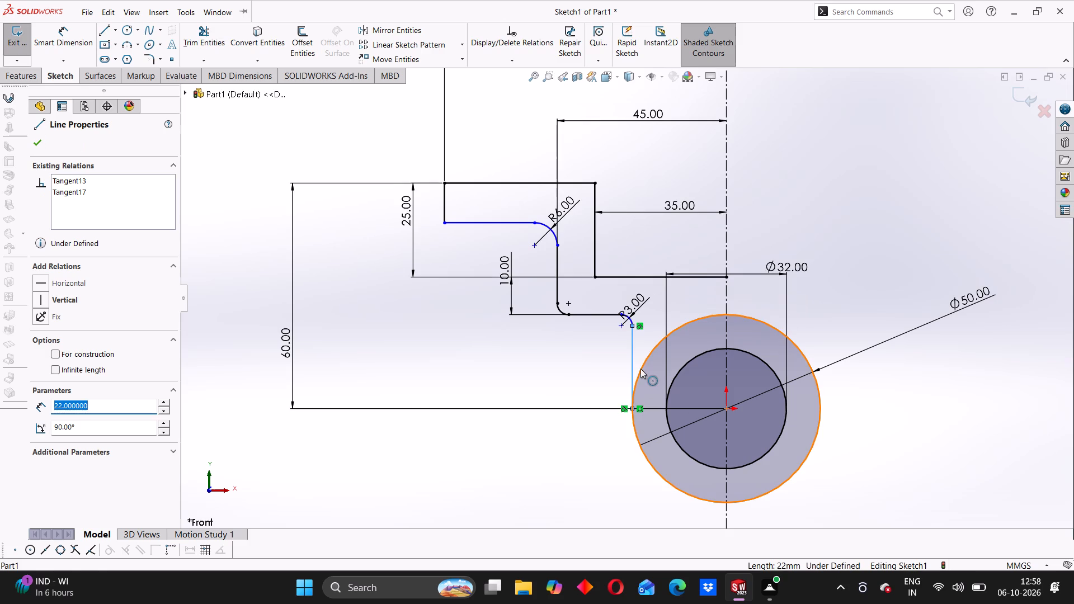
left_click(640, 369, "ctrl")
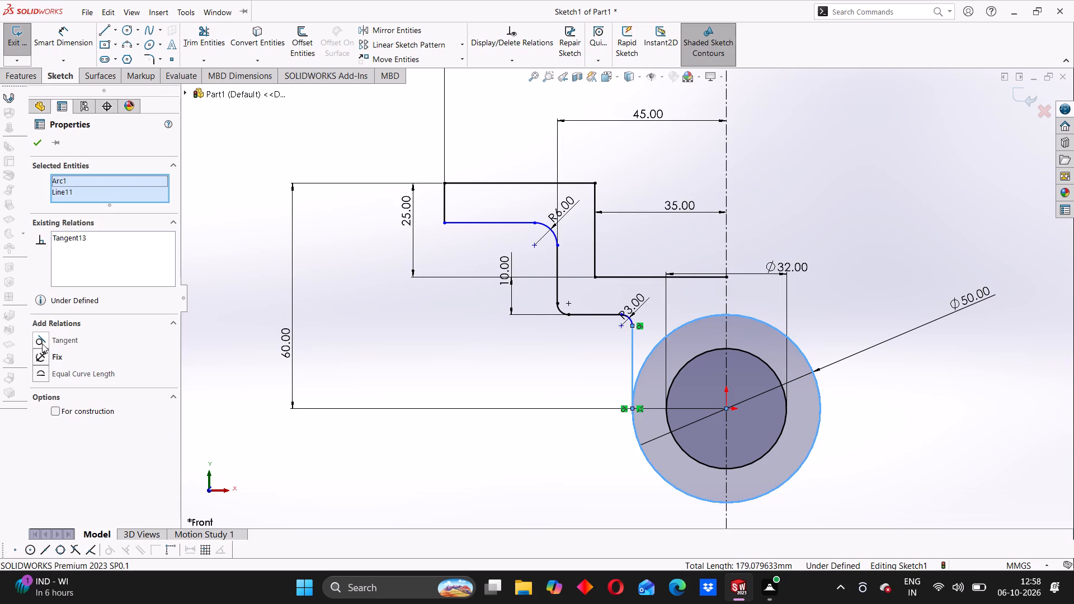
left_click(42, 343)
left_click(43, 148)
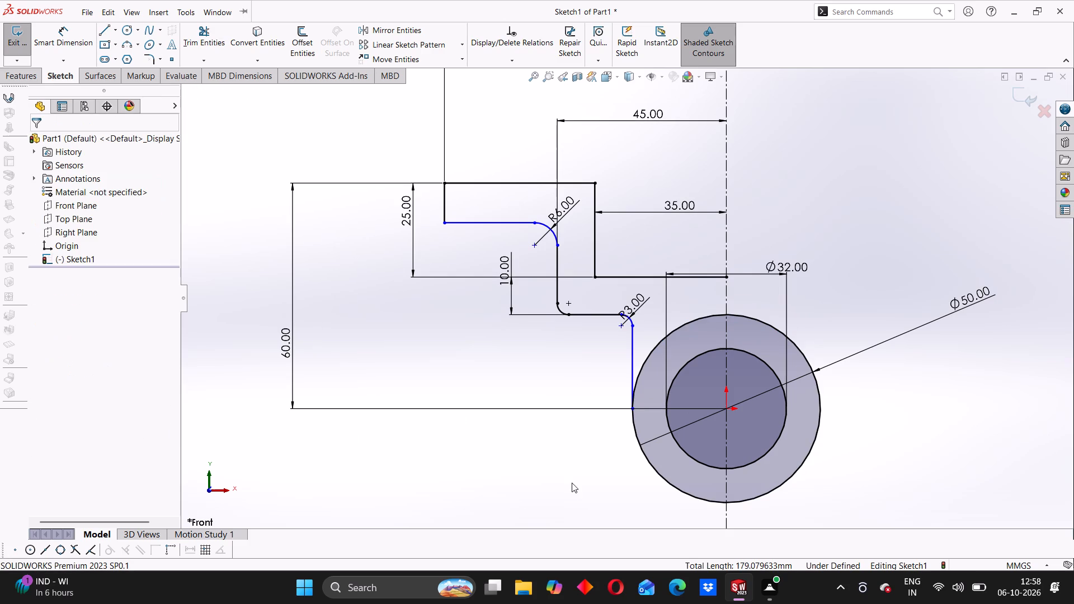
left_click(557, 483)
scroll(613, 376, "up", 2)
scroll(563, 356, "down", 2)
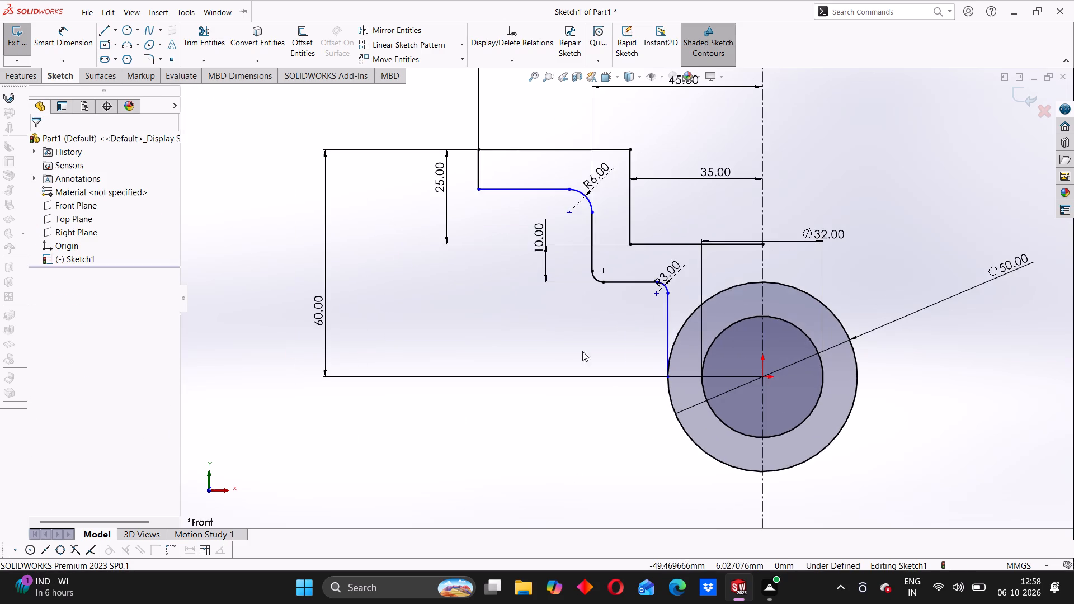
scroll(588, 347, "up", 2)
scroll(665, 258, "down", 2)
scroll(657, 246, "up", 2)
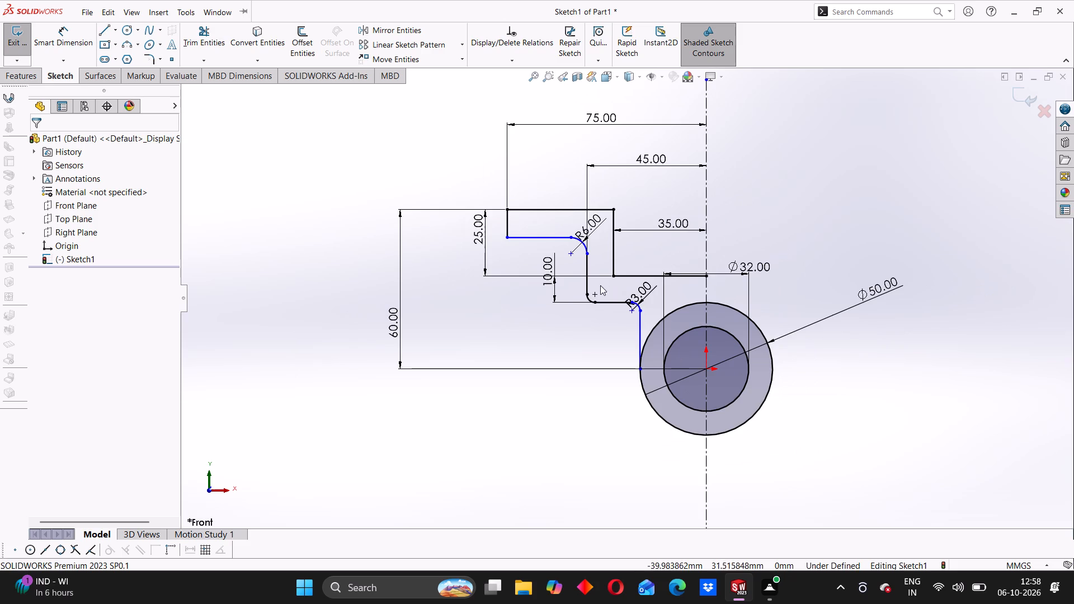
Dimension the short outermost vertical line of the stepped profile and set its length to 10 mm.
scroll(594, 291, "down", 1)
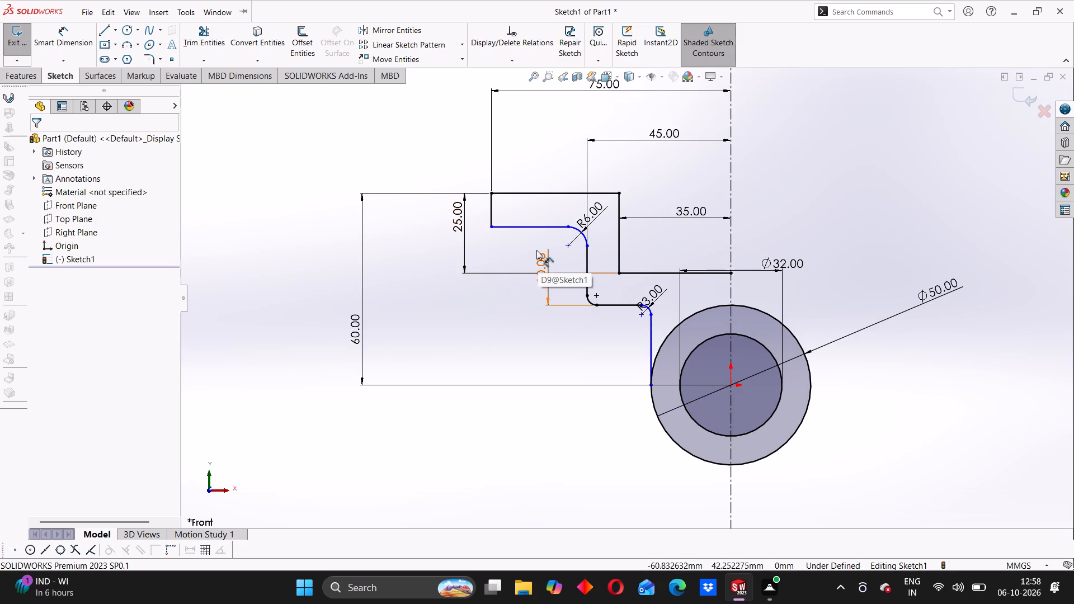
scroll(543, 261, "up", 1)
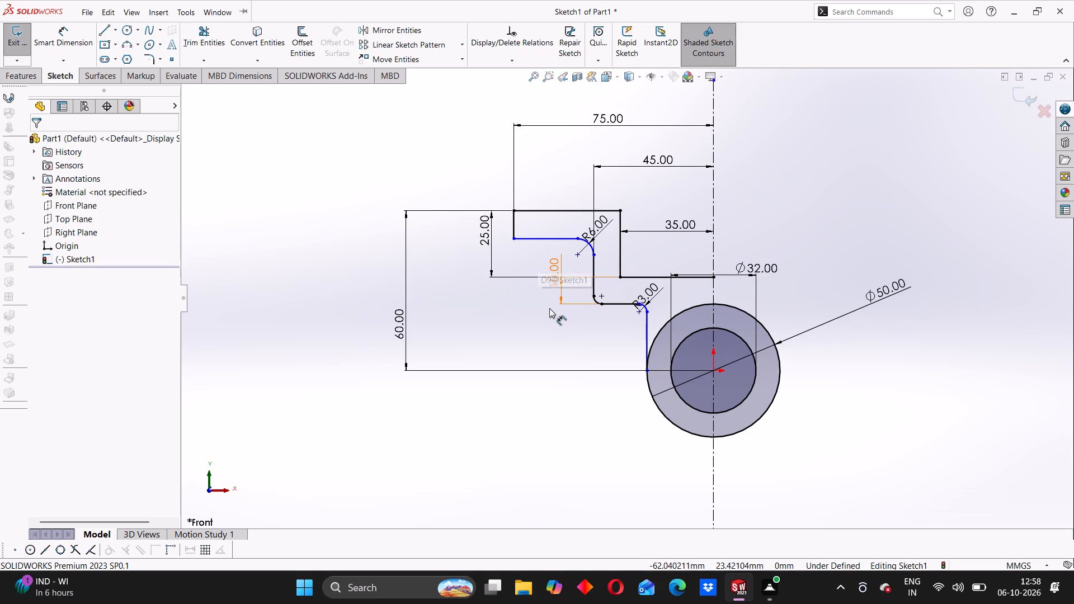
scroll(570, 287, "up", 2)
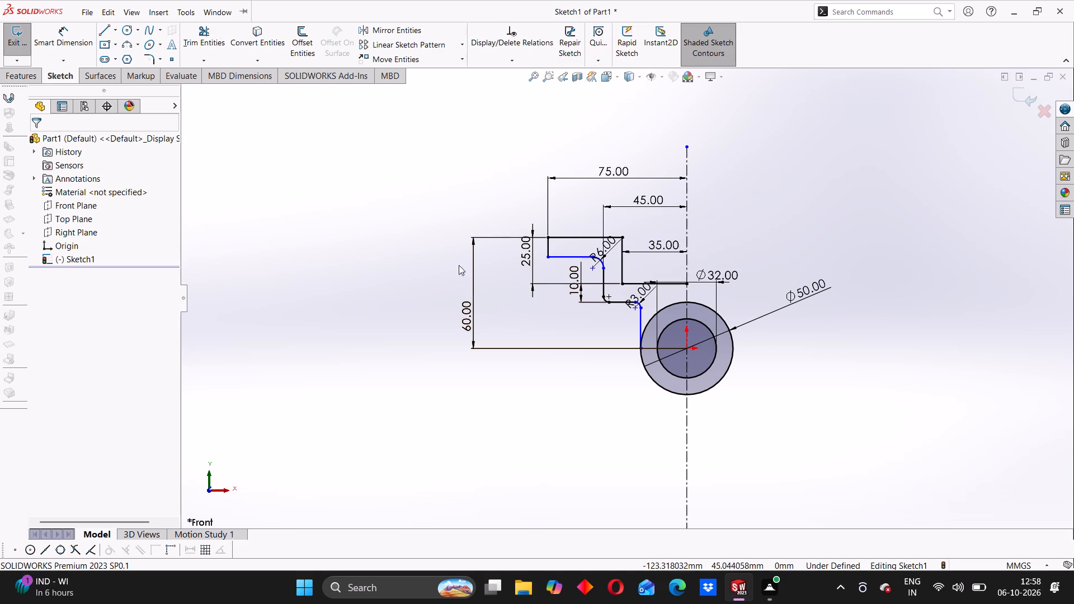
left_click(441, 262)
scroll(582, 282, "down", 6)
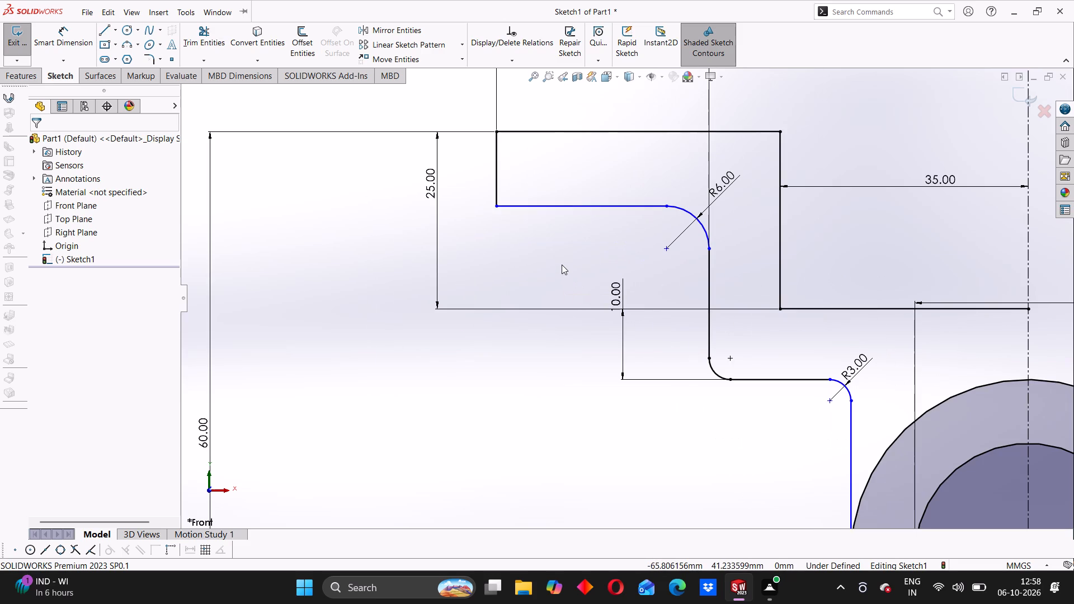
left_click(497, 159)
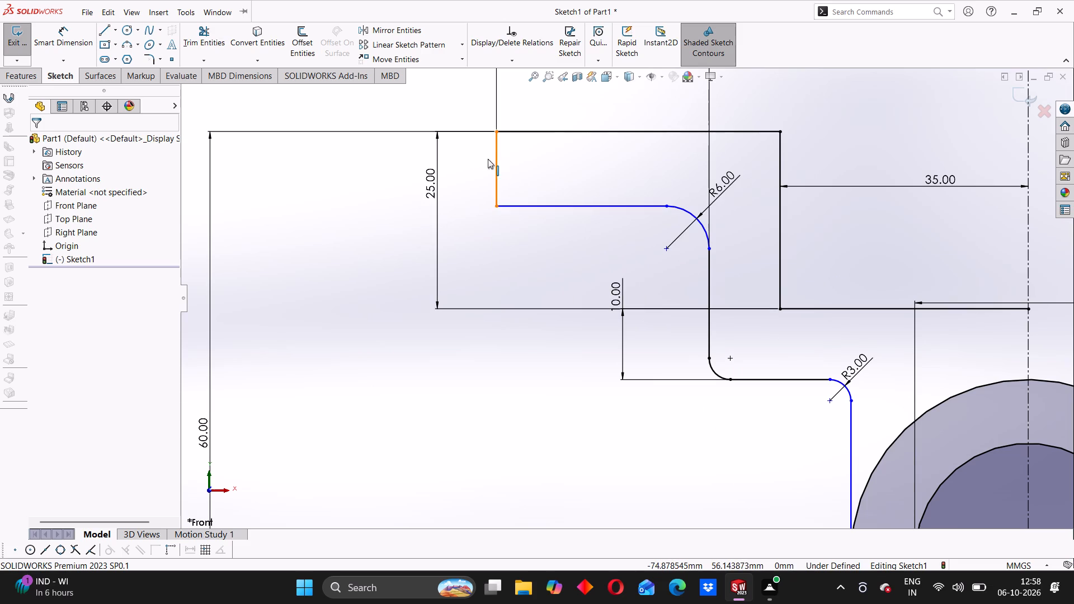
left_click(85, 49)
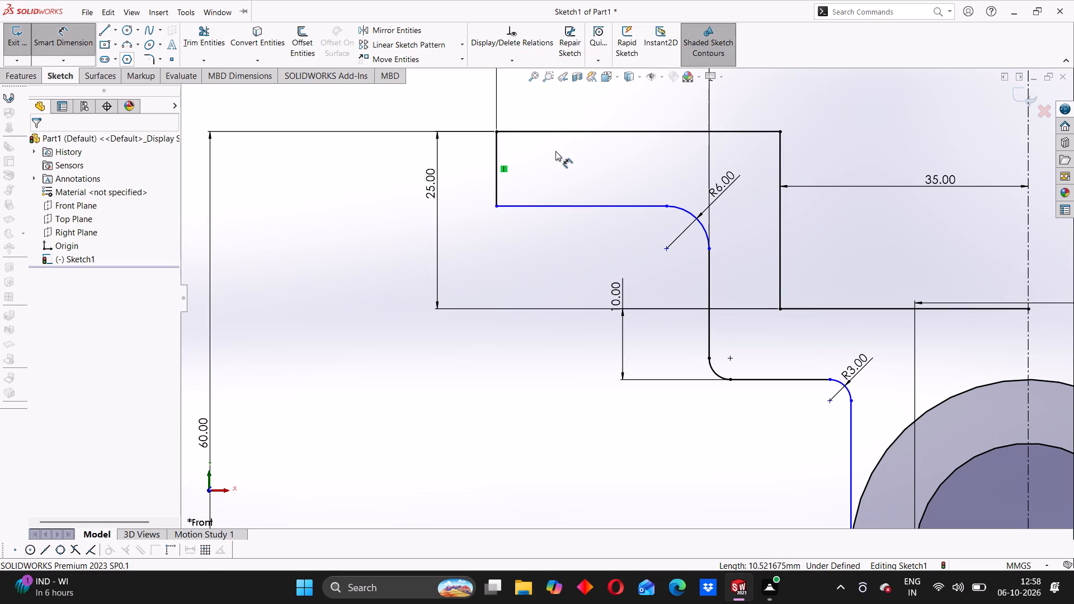
left_click(494, 162)
left_click(374, 173)
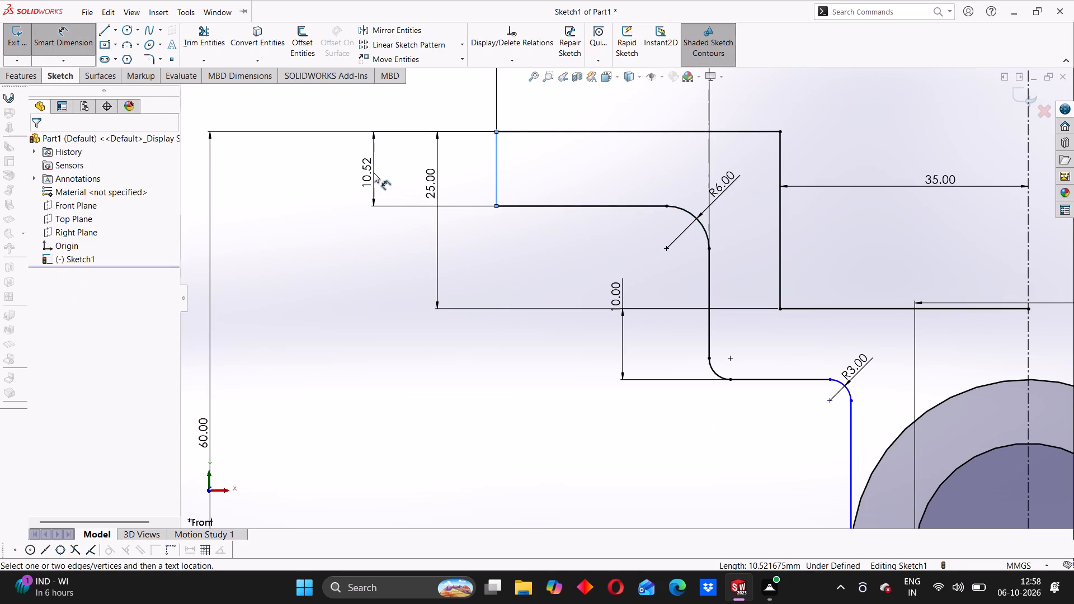
type("10")
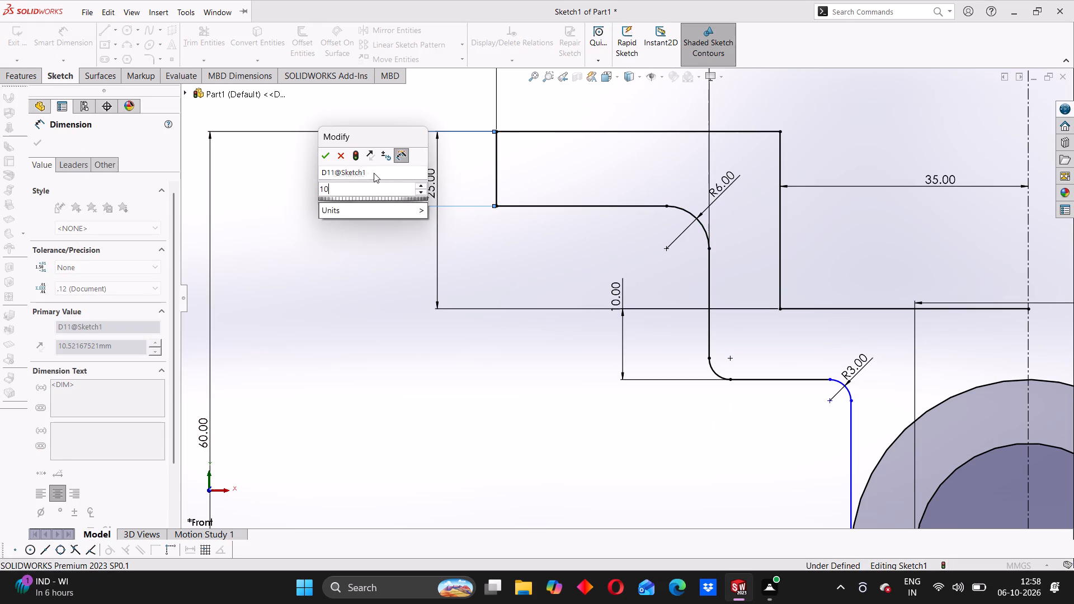
key("Return")
scroll(794, 407, "up", 2)
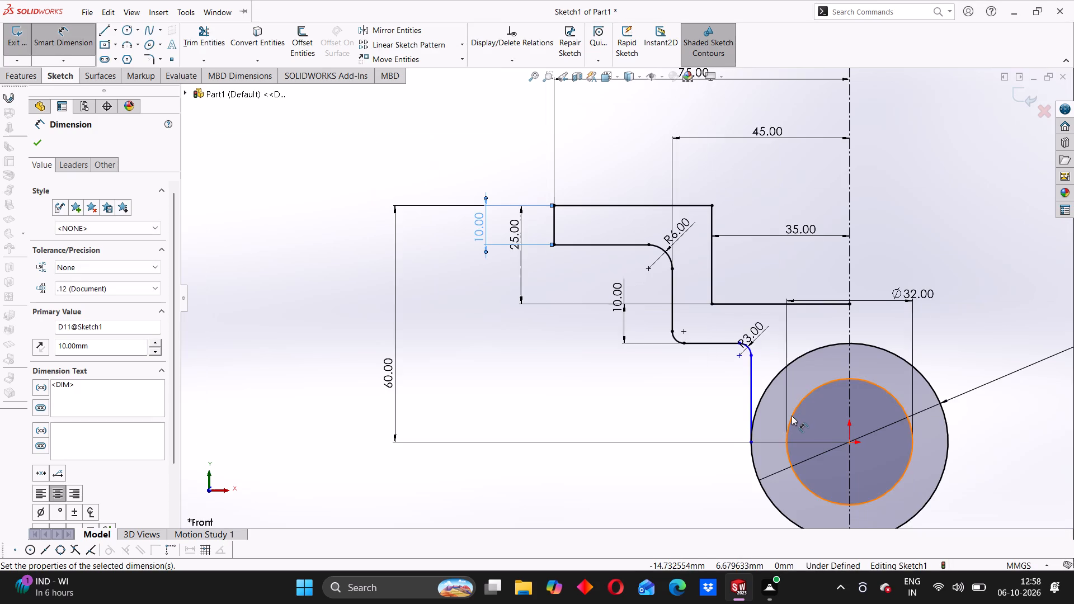
left_click(711, 423)
Dimension the horizontal distance from the centre point of the 3 mm fillet to the vertical centerline.
scroll(738, 395, "down", 2)
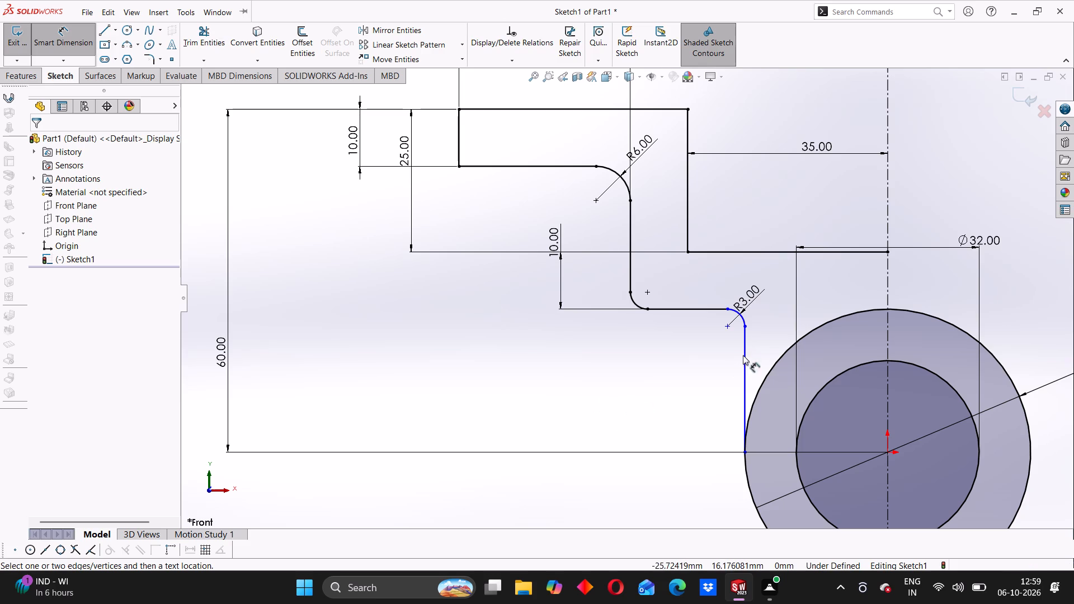
scroll(744, 354, "up", 4)
scroll(691, 347, "down", 2)
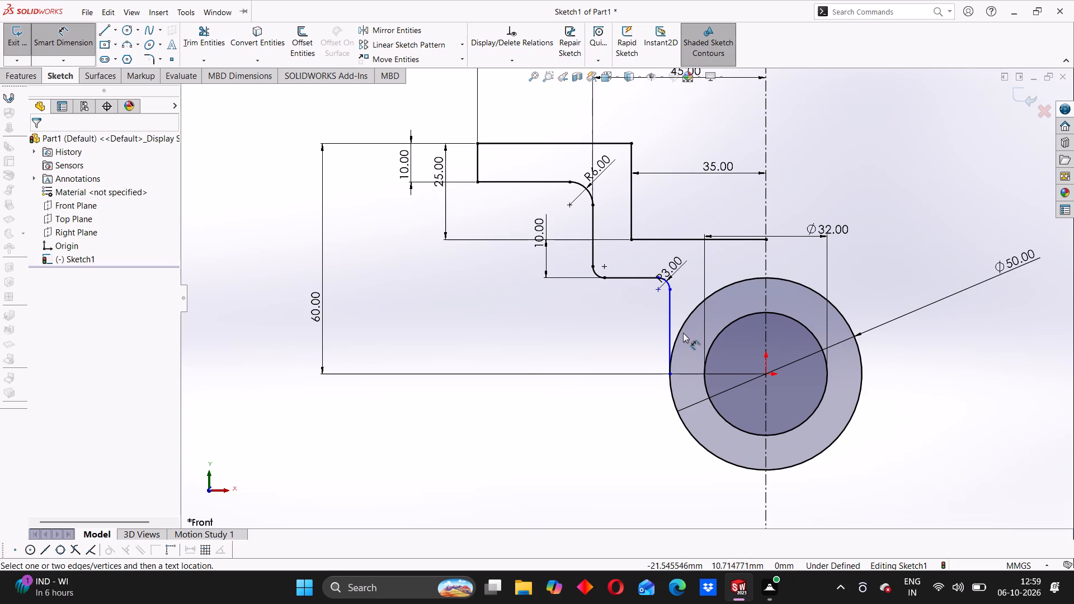
scroll(667, 296, "down", 4)
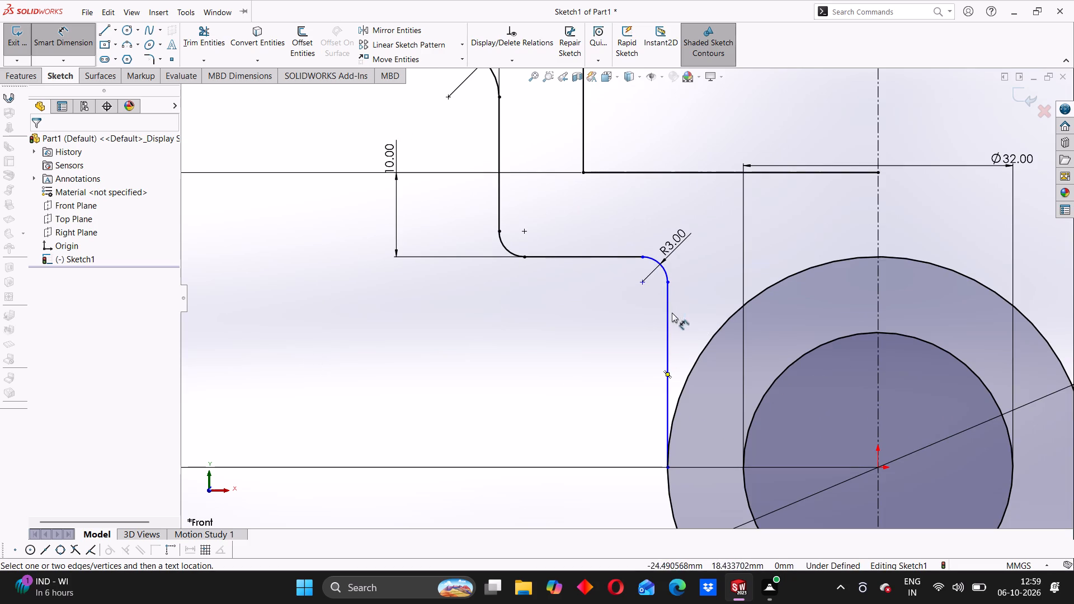
left_click(642, 284)
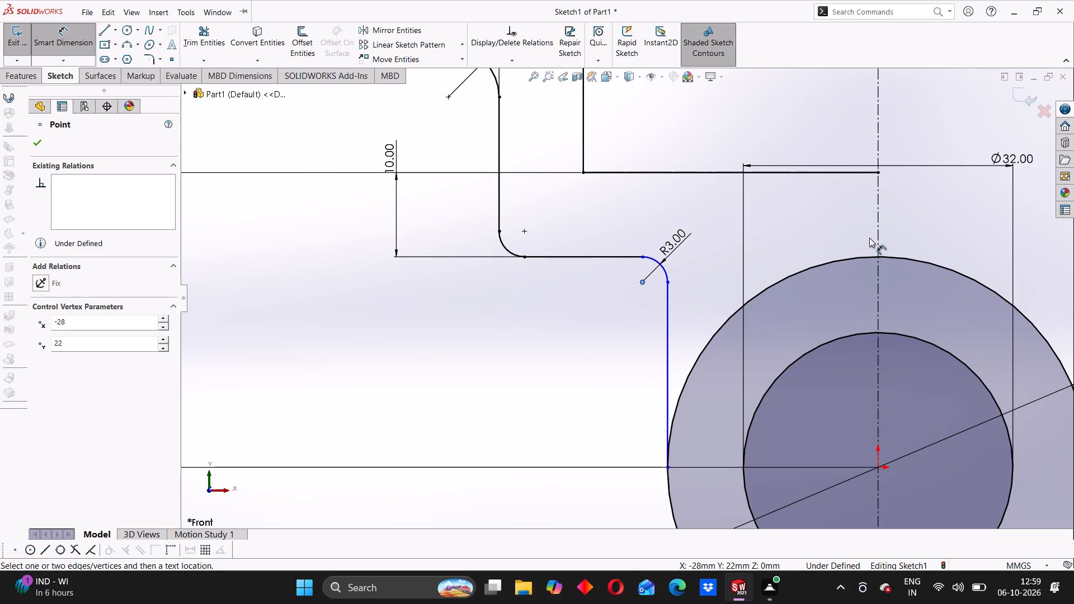
left_click(879, 244)
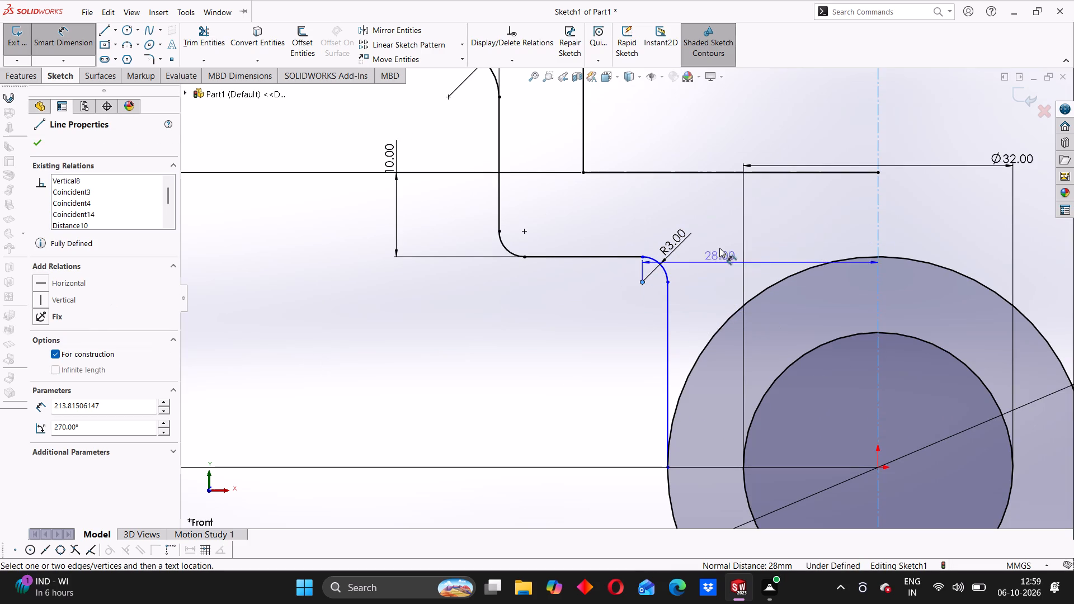
left_click(708, 221)
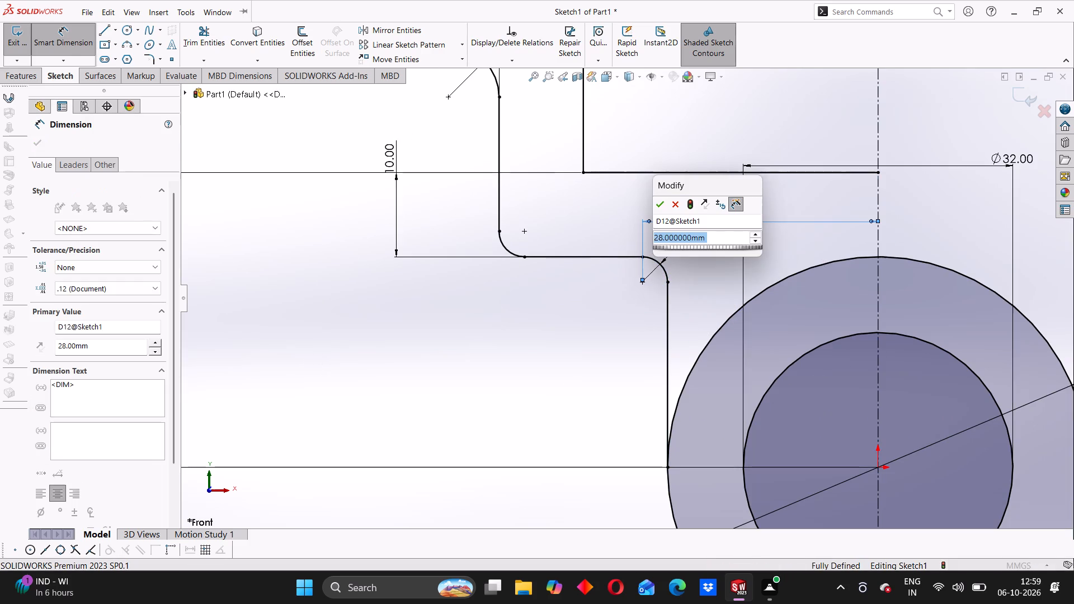
left_click(660, 203)
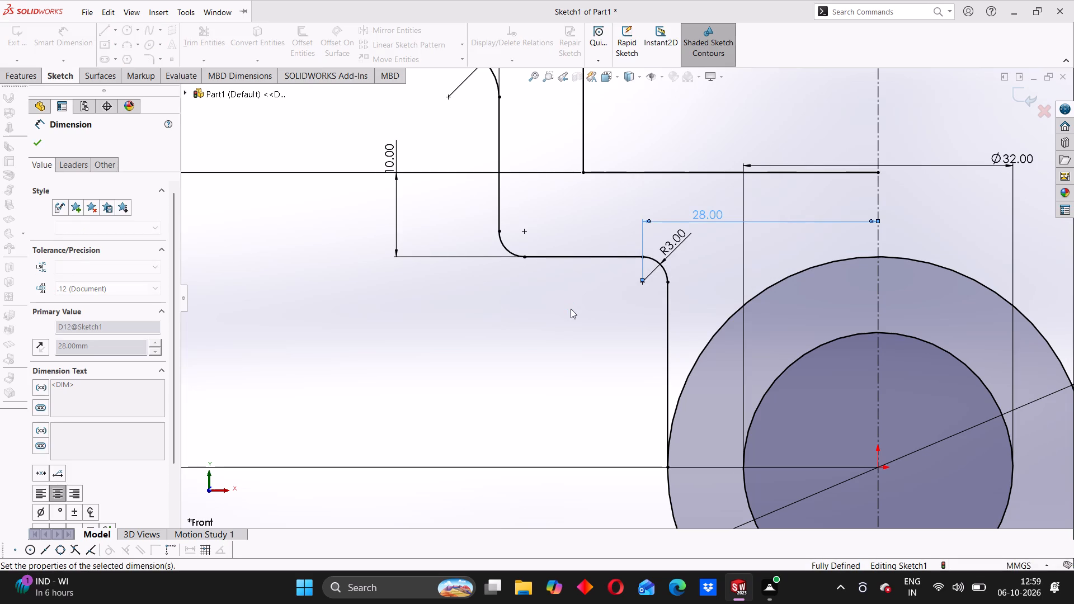
left_click(571, 309)
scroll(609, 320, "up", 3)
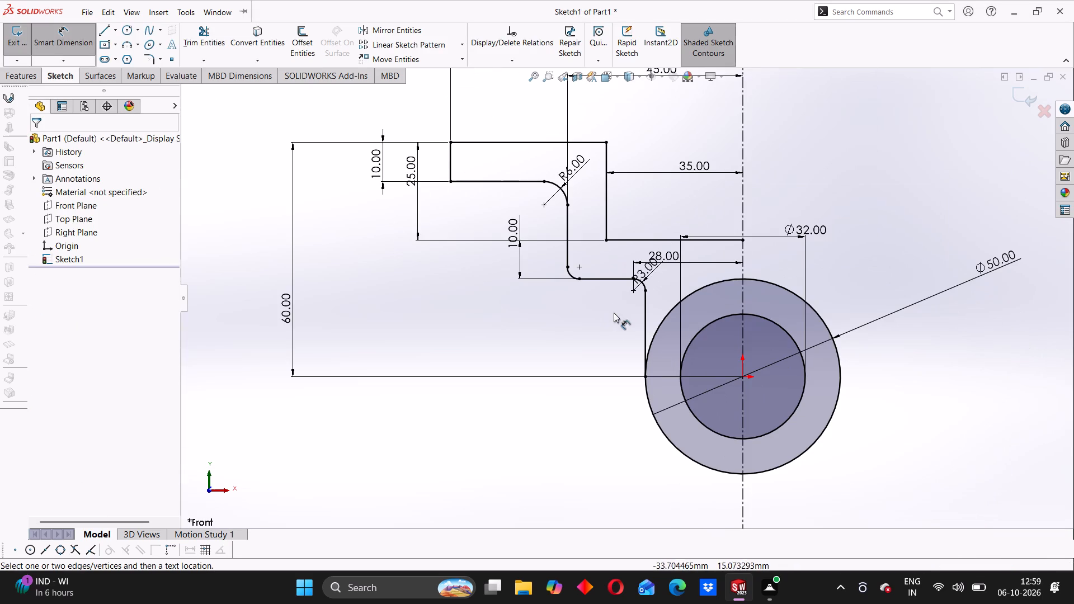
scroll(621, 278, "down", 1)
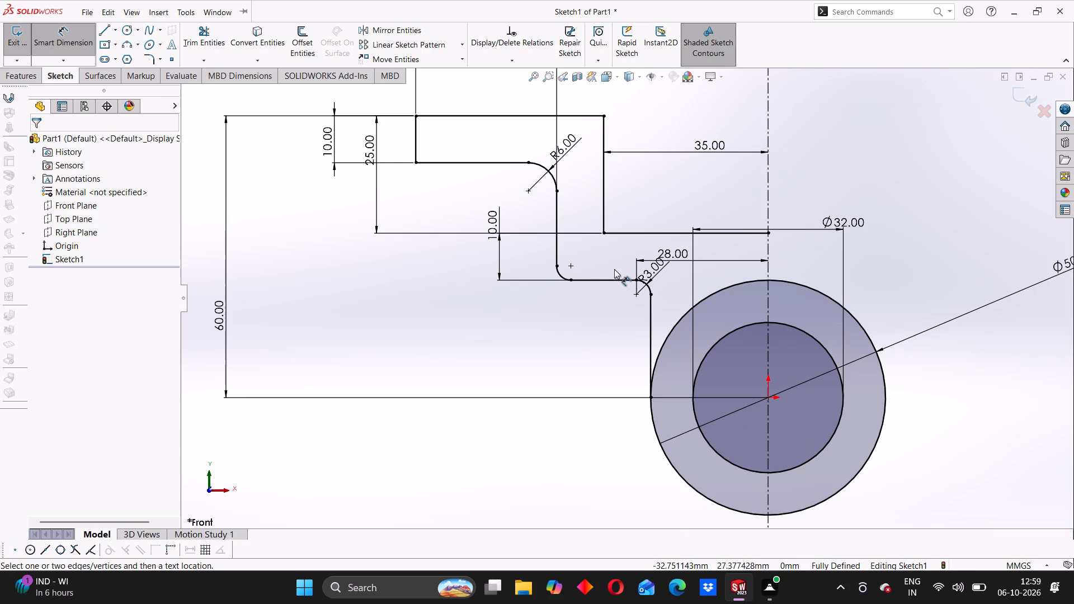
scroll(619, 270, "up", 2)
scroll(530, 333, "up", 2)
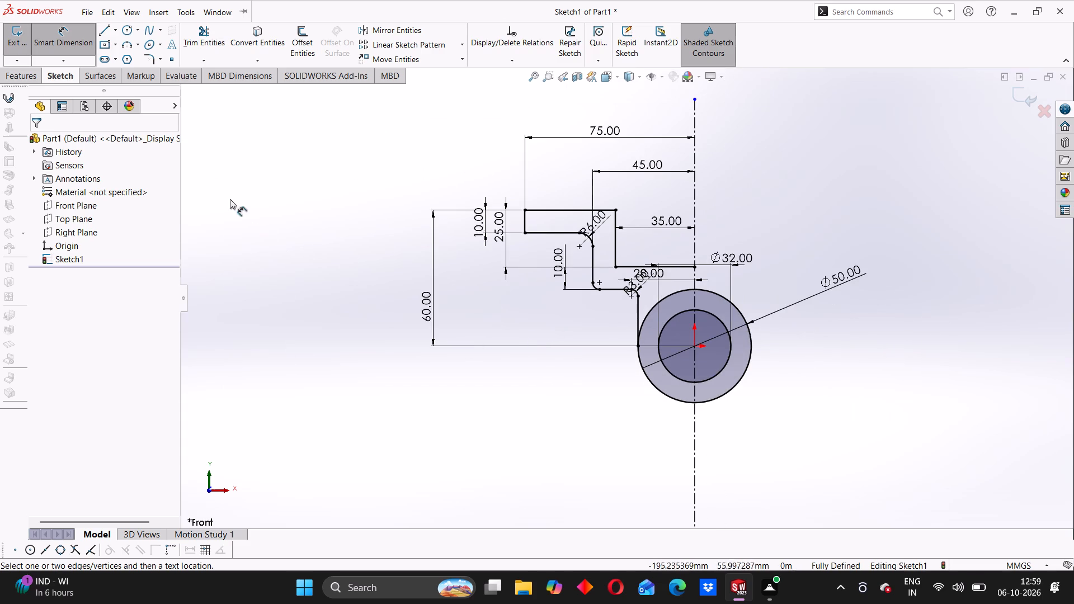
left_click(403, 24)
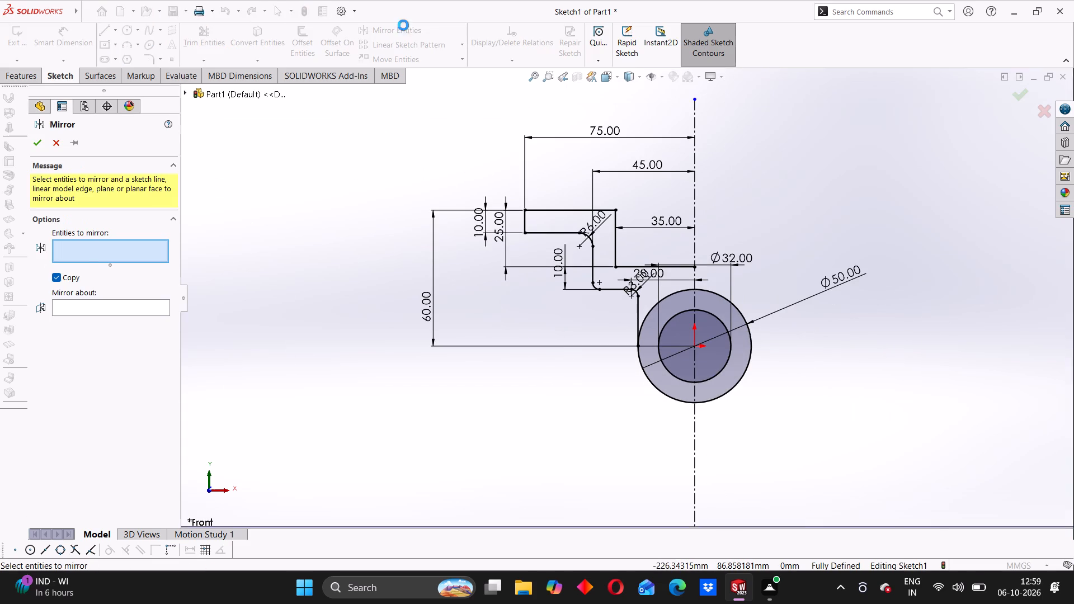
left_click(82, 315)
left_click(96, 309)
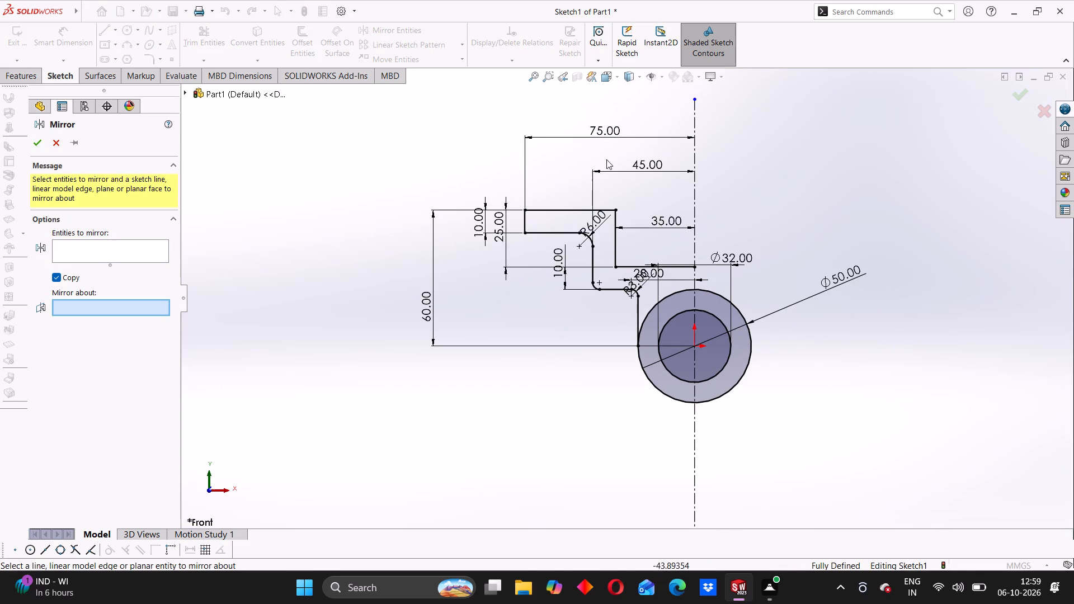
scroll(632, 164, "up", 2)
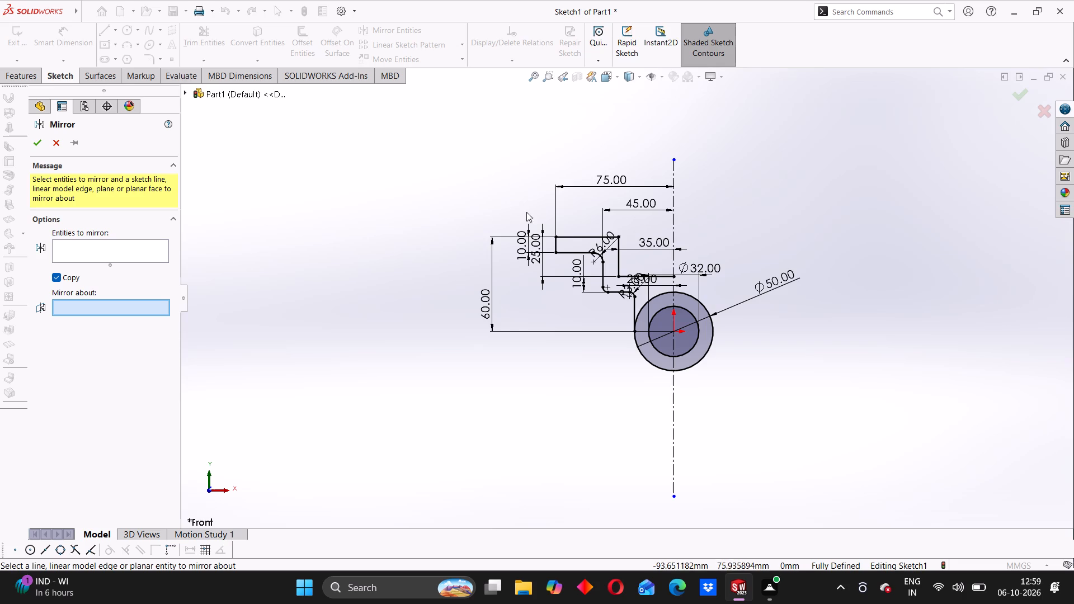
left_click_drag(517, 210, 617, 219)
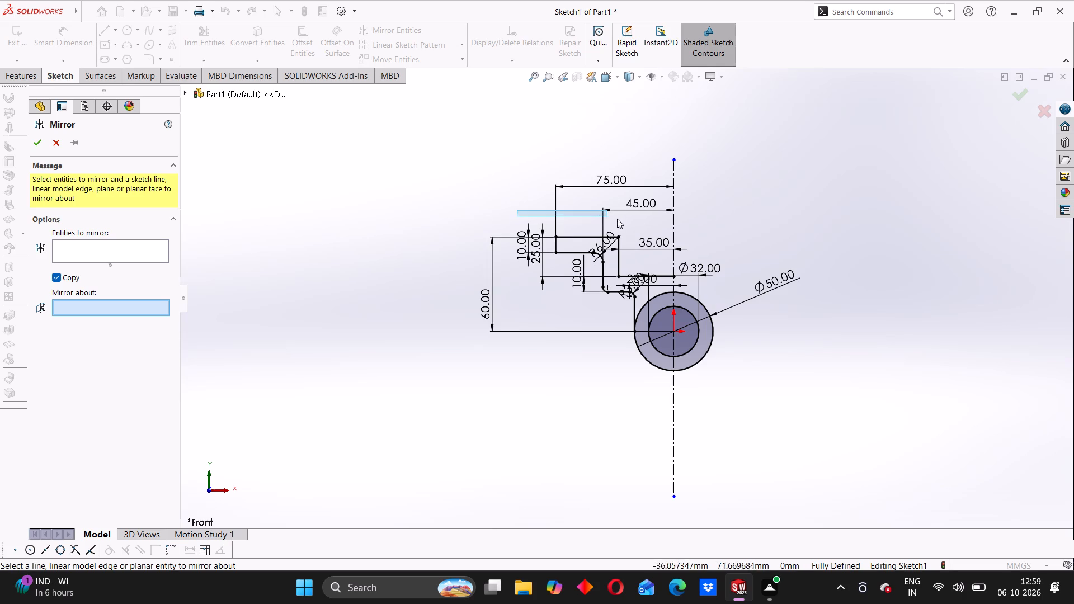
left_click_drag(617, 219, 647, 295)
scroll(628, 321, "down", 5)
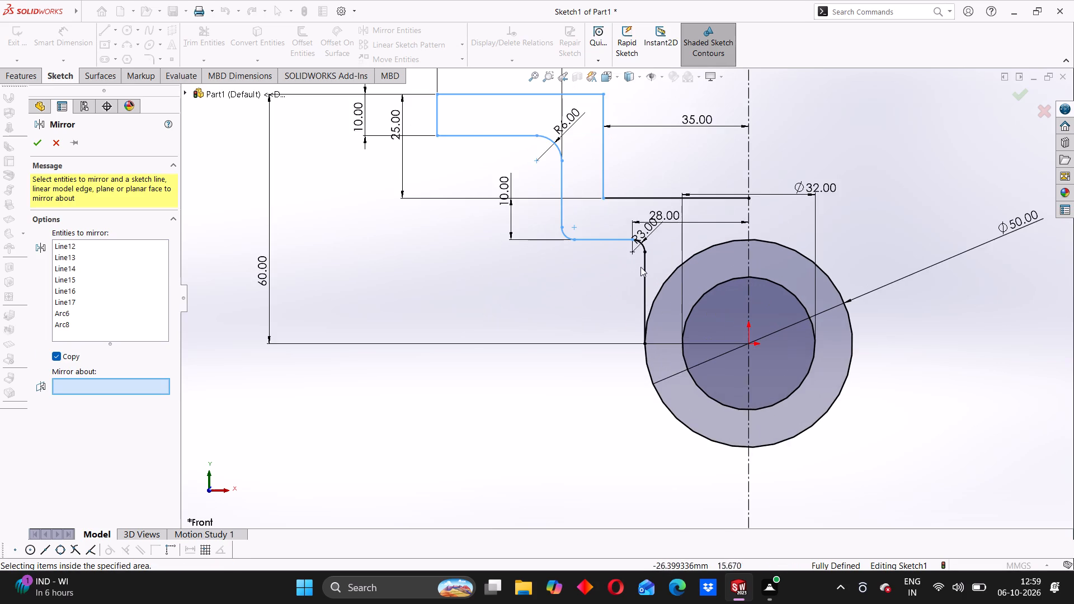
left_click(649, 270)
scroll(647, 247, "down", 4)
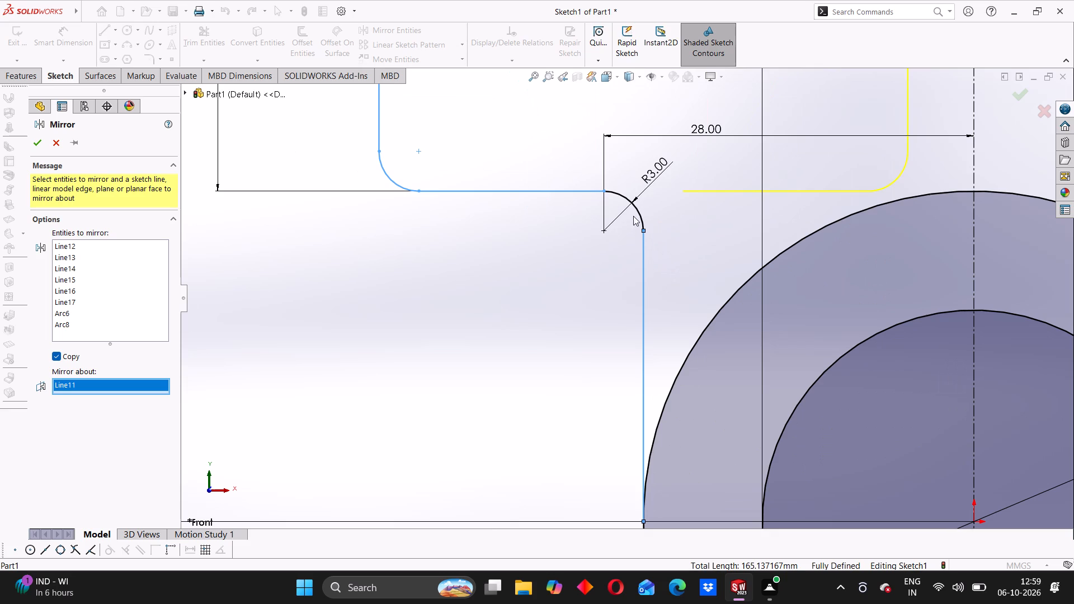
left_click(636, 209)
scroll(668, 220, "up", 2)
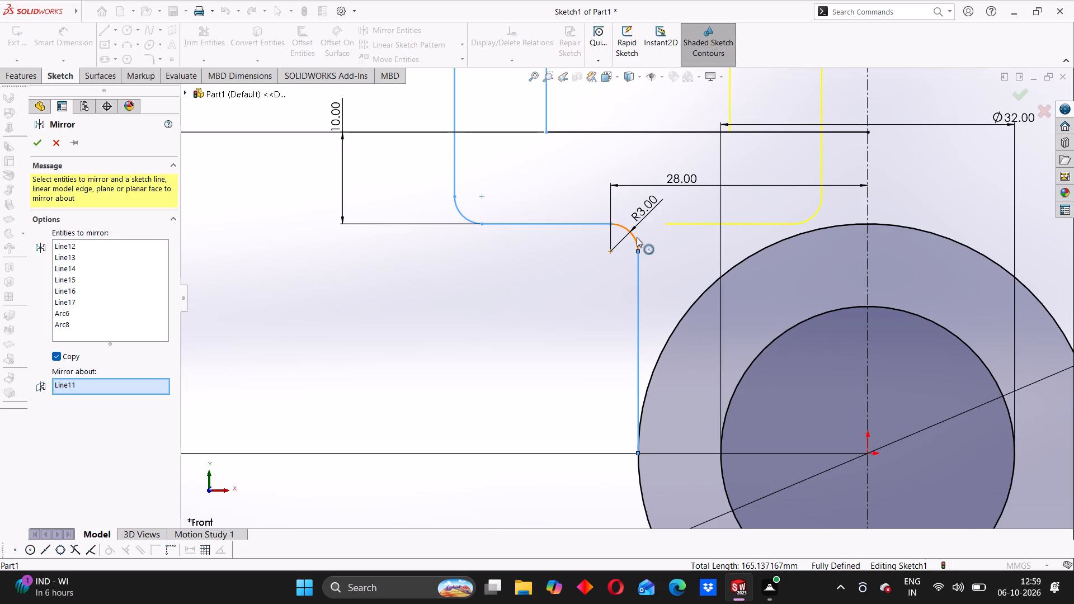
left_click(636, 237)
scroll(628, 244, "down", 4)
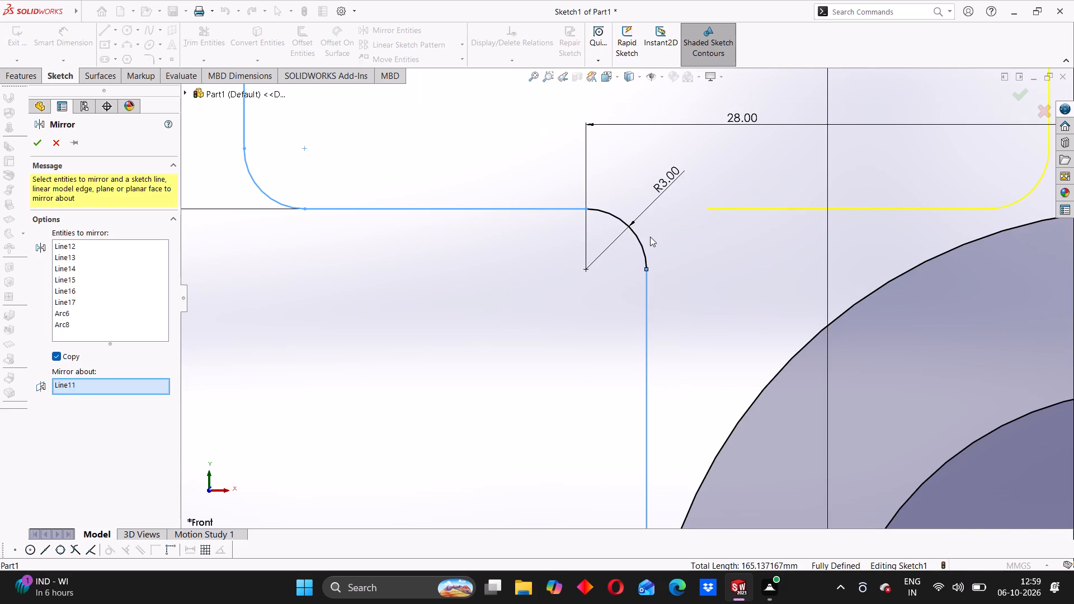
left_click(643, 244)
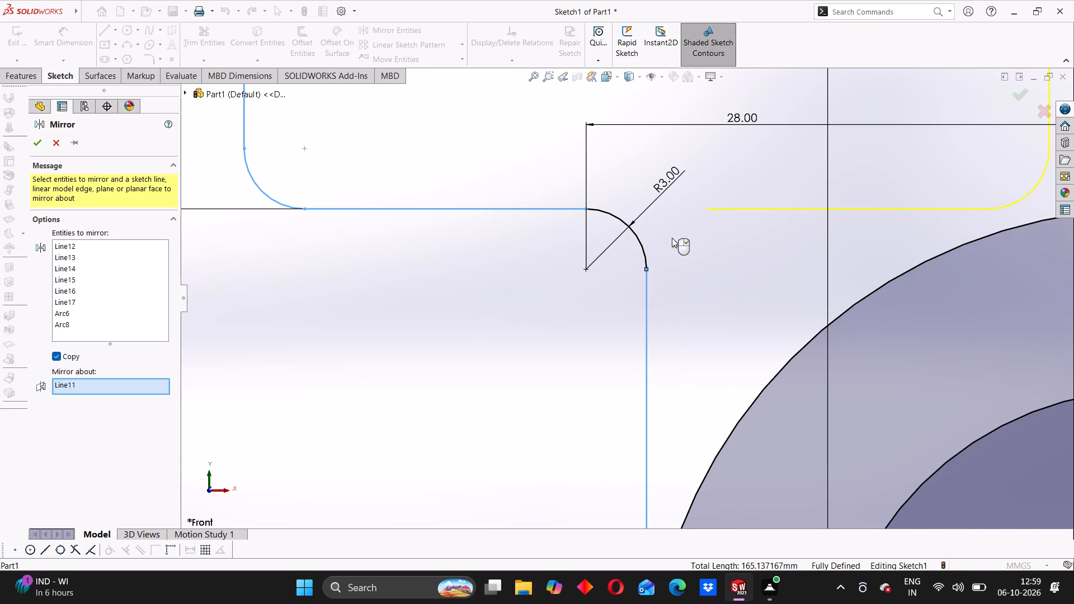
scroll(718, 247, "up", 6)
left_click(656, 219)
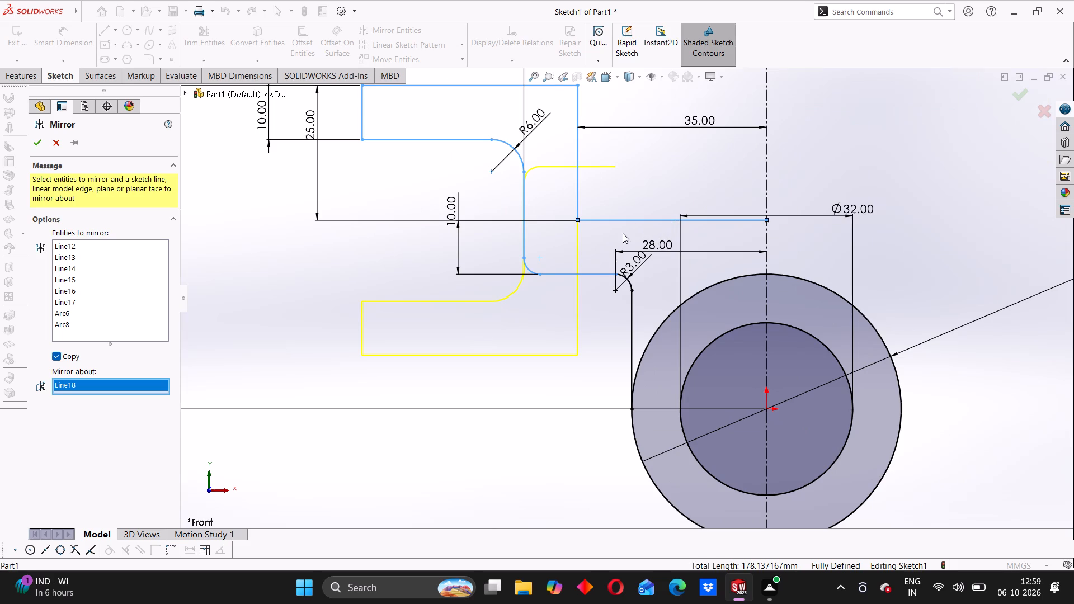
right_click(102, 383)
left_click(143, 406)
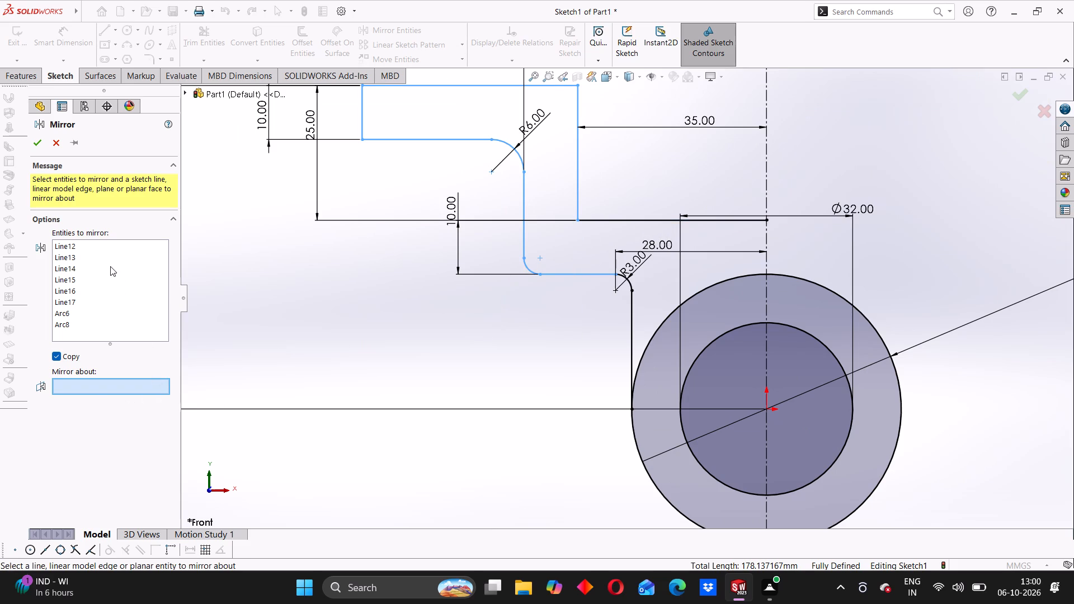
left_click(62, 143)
Mirror the complete stepped profile, including its three fillet arcs and the inner horizontal line, about the vertical centerline, keeping the original.
scroll(613, 259, "up", 3)
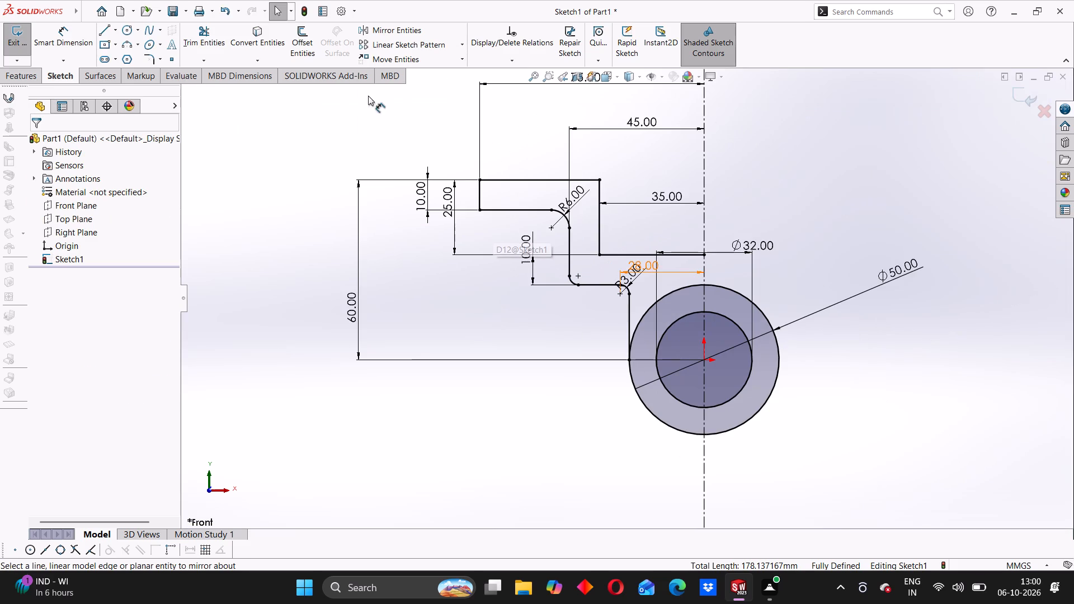
left_click(392, 35)
left_click_drag(425, 148, 632, 177)
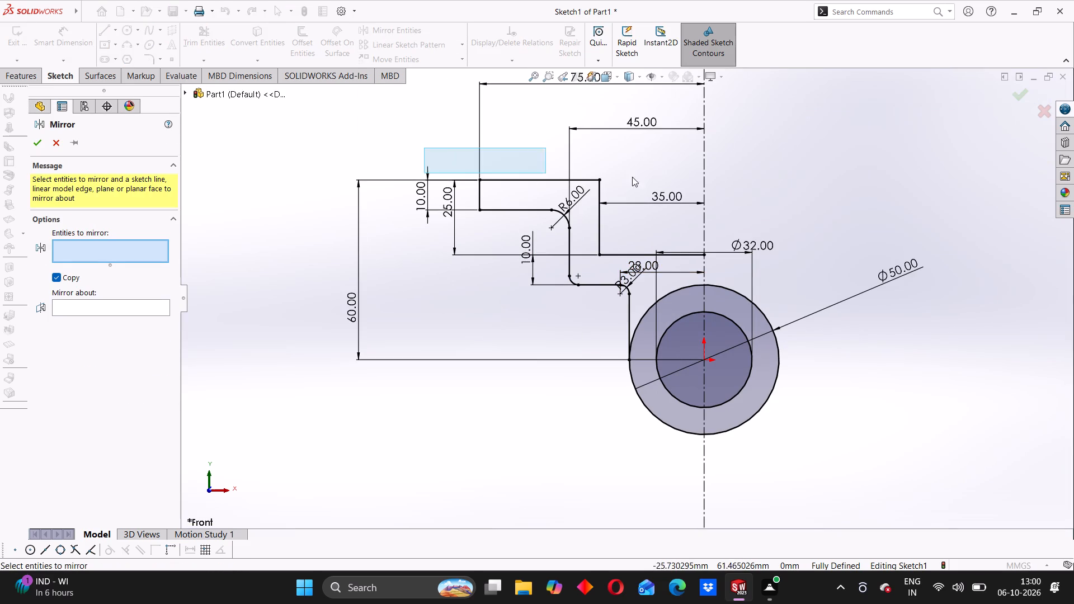
left_click_drag(632, 177, 673, 288)
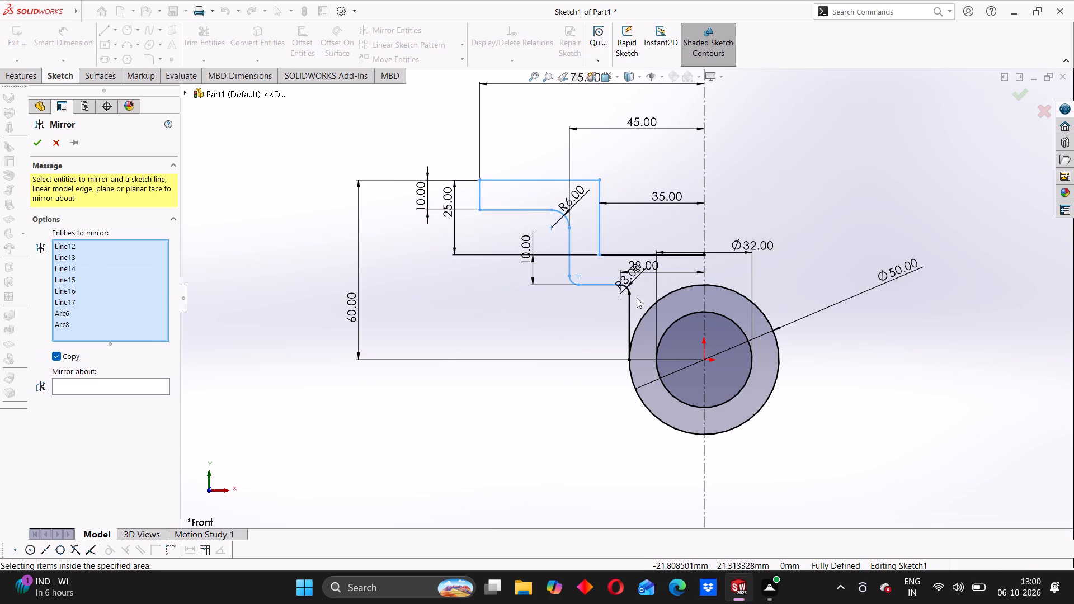
scroll(631, 308, "down", 3)
left_click(630, 308)
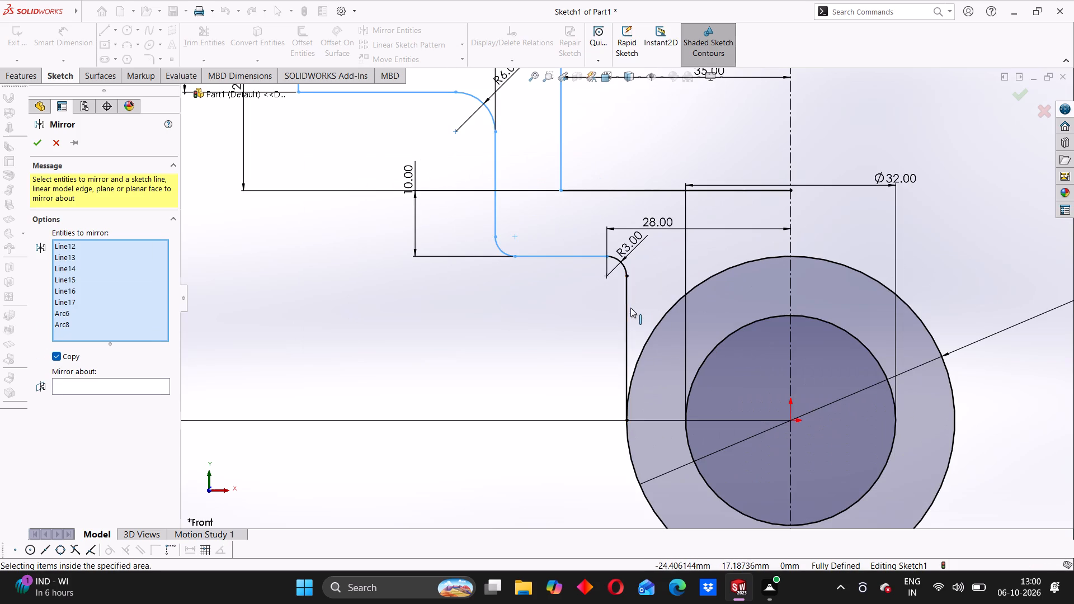
left_click(618, 259)
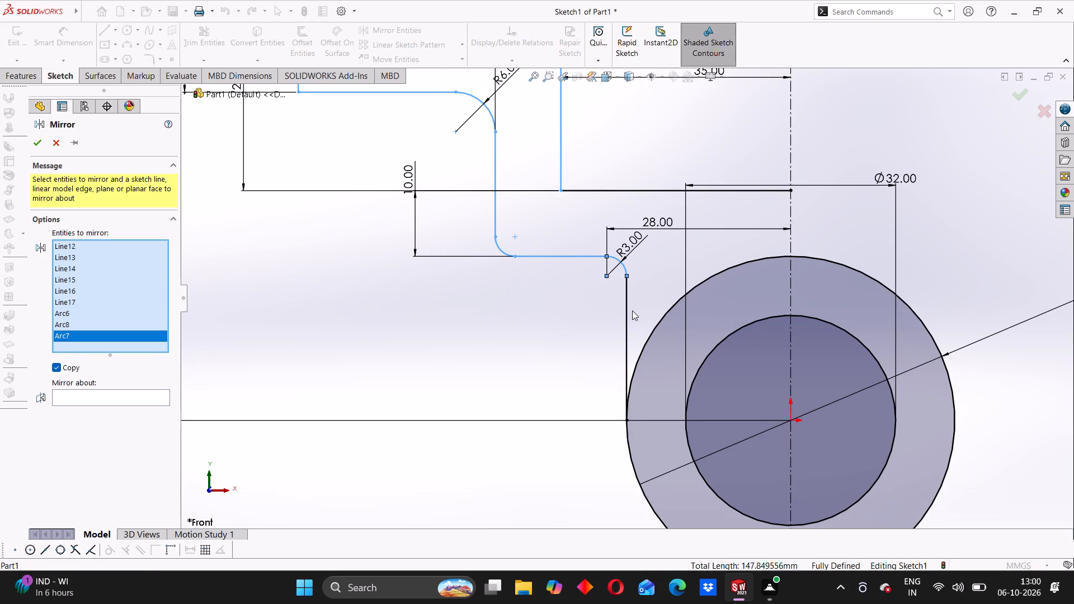
left_click(624, 315)
left_click(633, 191)
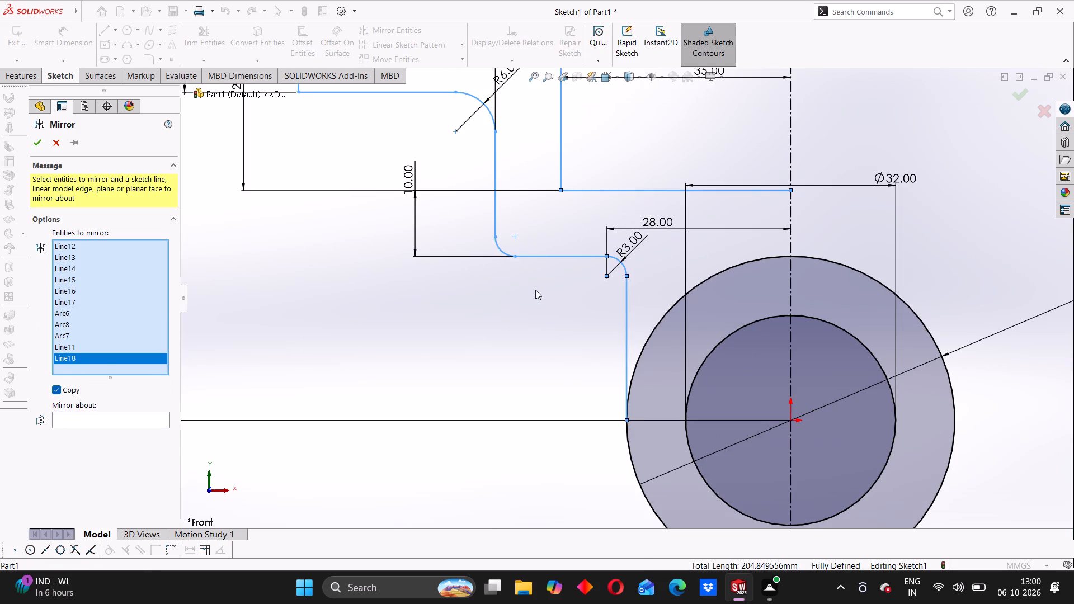
scroll(537, 295, "up", 7)
left_click(93, 420)
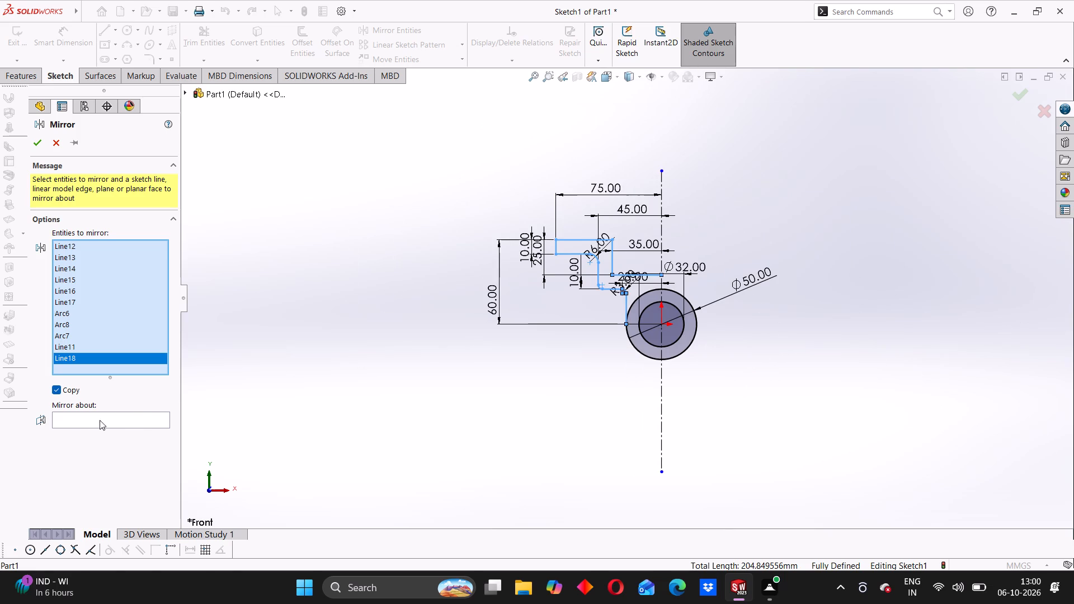
left_click(664, 404)
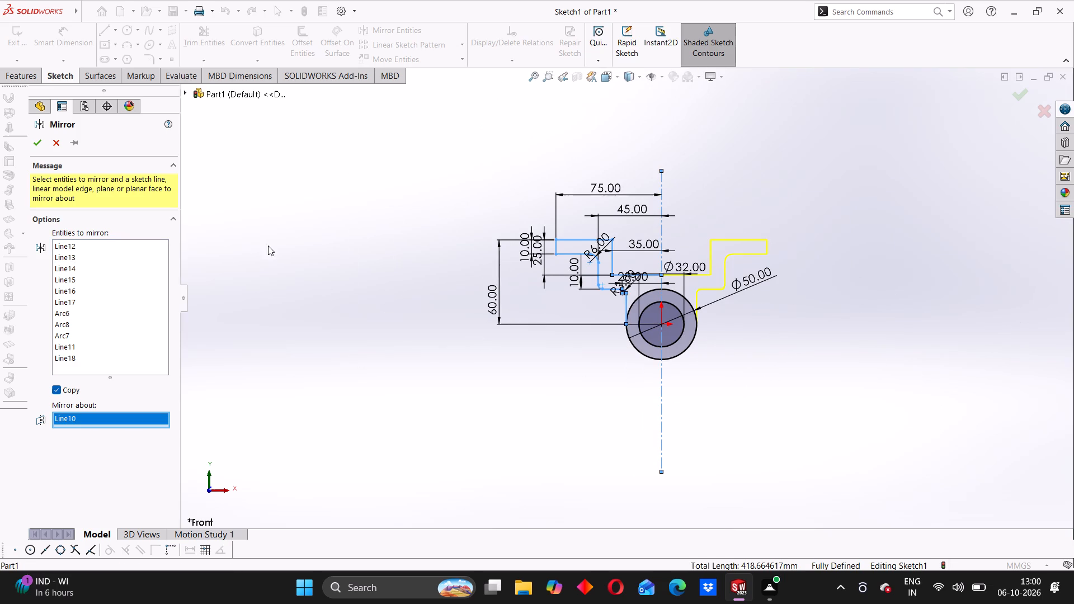
left_click(32, 141)
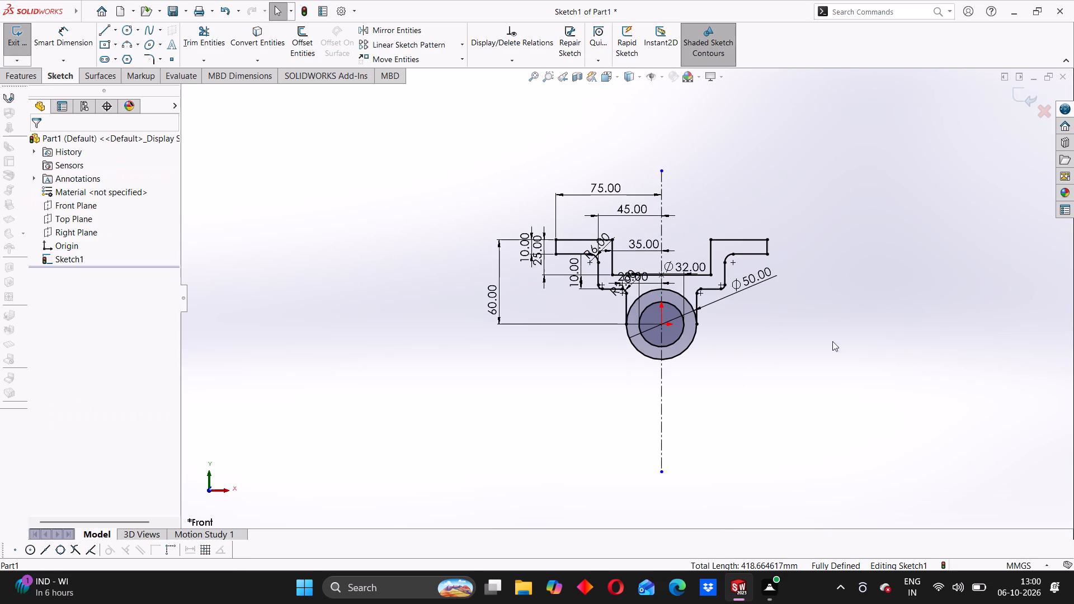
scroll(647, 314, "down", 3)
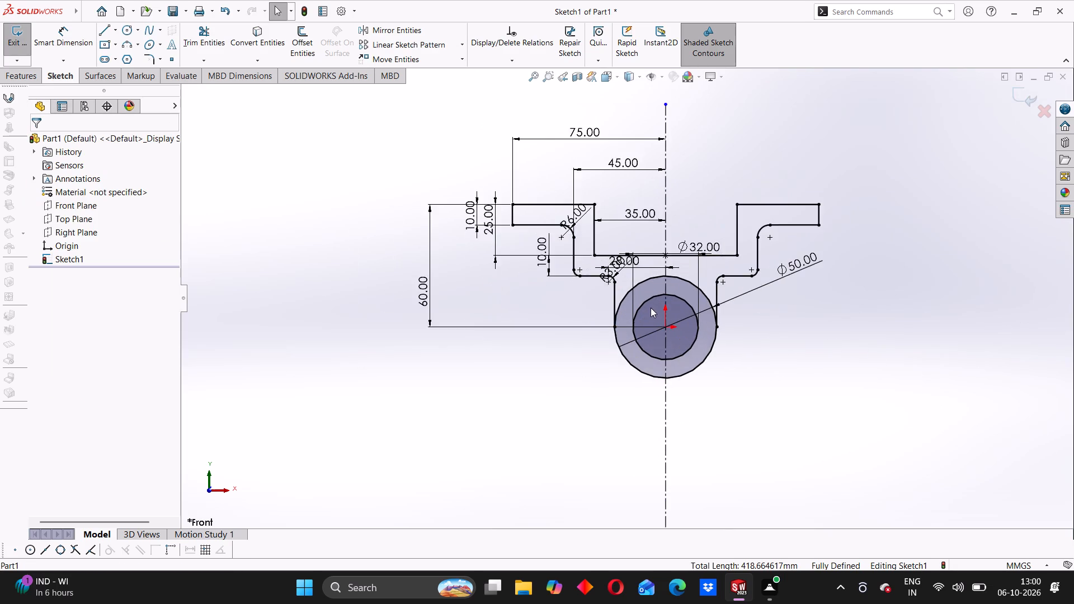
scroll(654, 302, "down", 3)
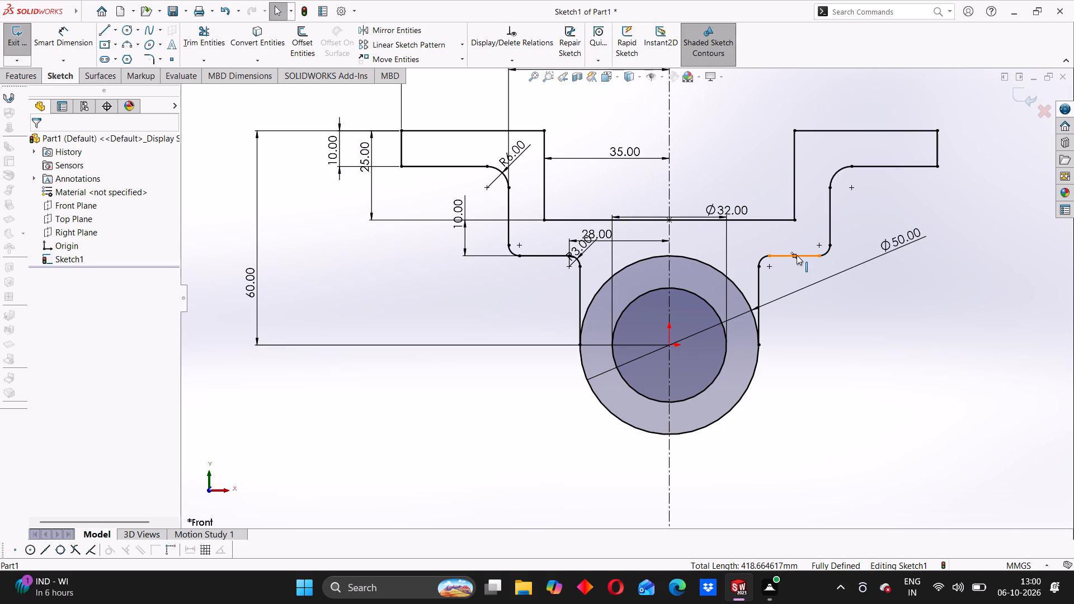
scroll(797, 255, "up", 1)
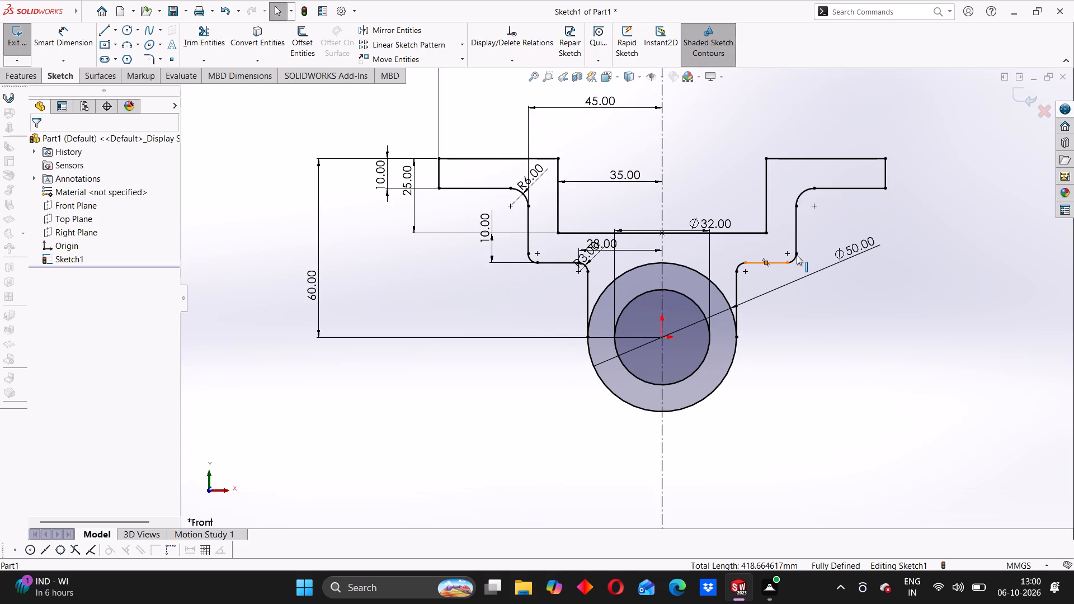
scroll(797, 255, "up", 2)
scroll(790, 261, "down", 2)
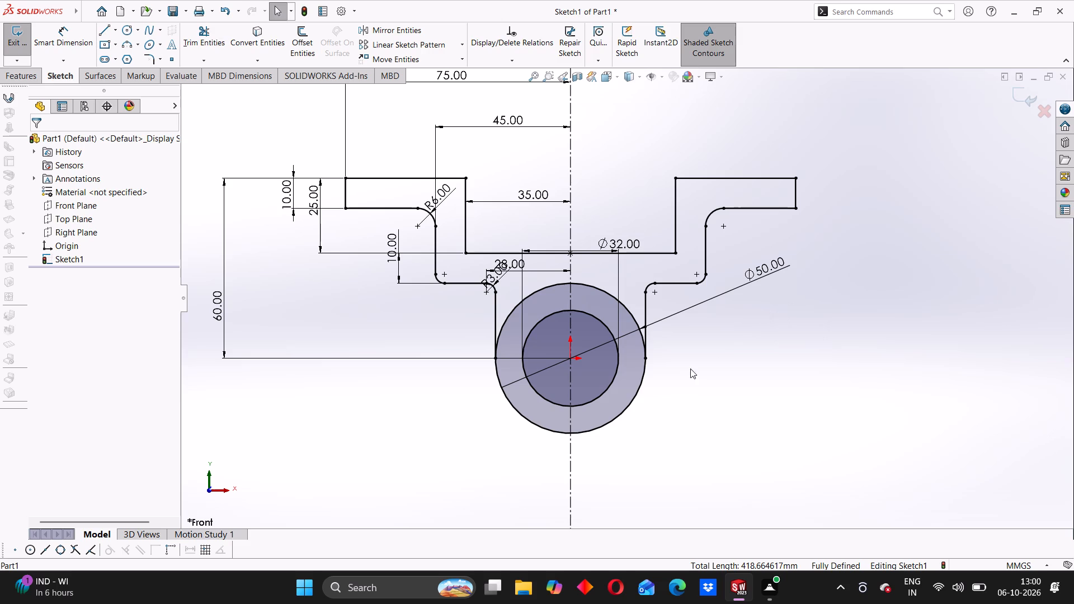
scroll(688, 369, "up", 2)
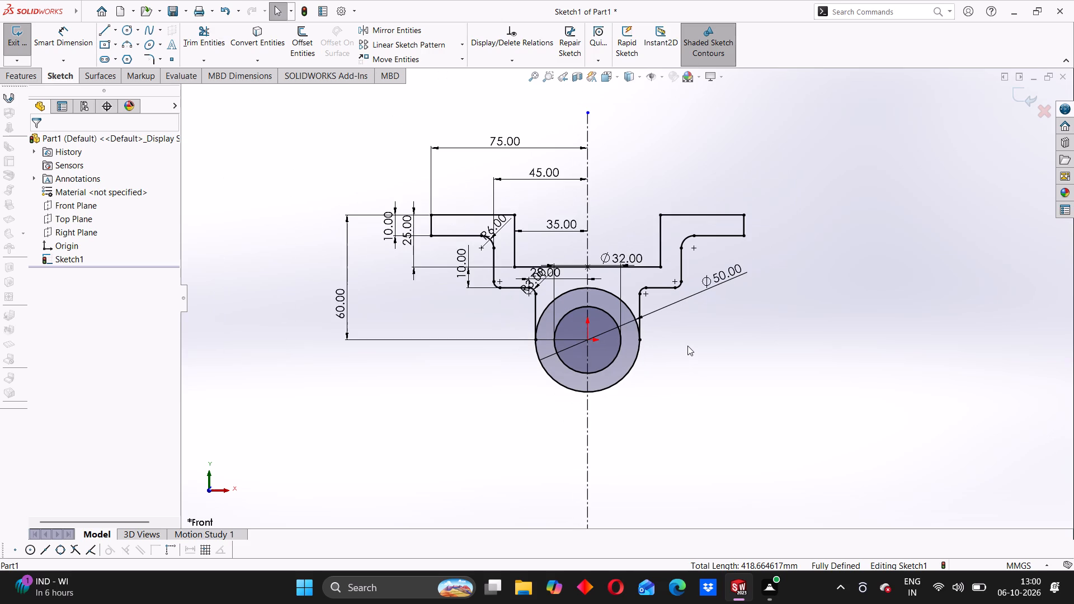
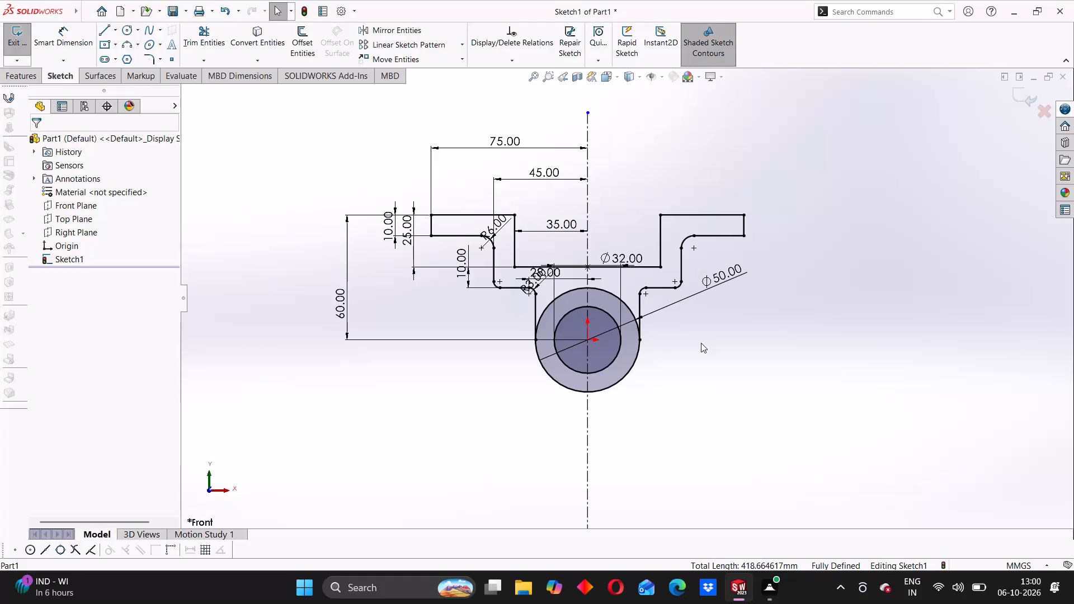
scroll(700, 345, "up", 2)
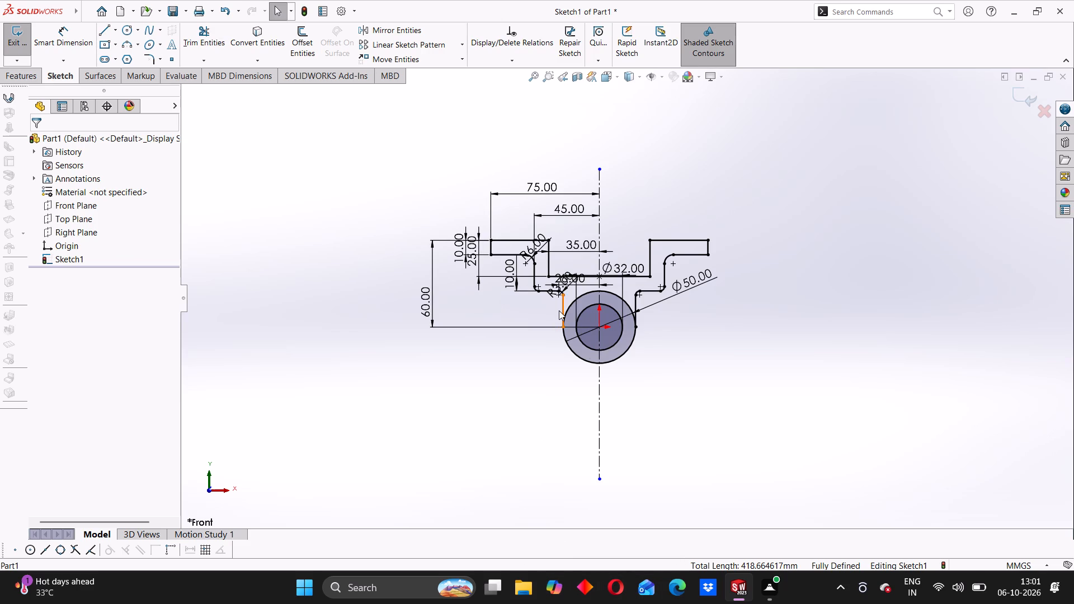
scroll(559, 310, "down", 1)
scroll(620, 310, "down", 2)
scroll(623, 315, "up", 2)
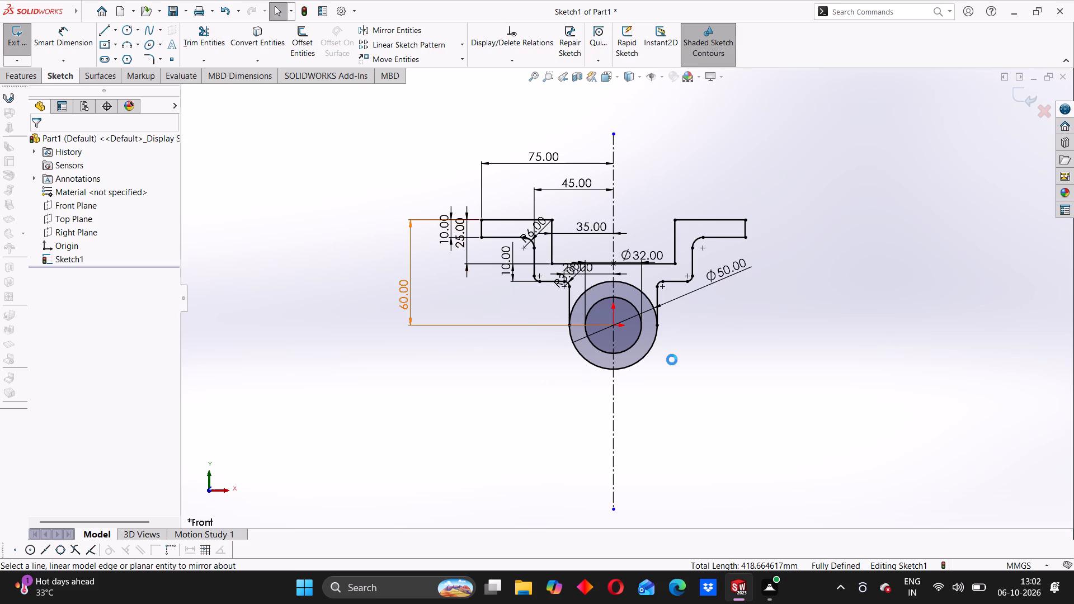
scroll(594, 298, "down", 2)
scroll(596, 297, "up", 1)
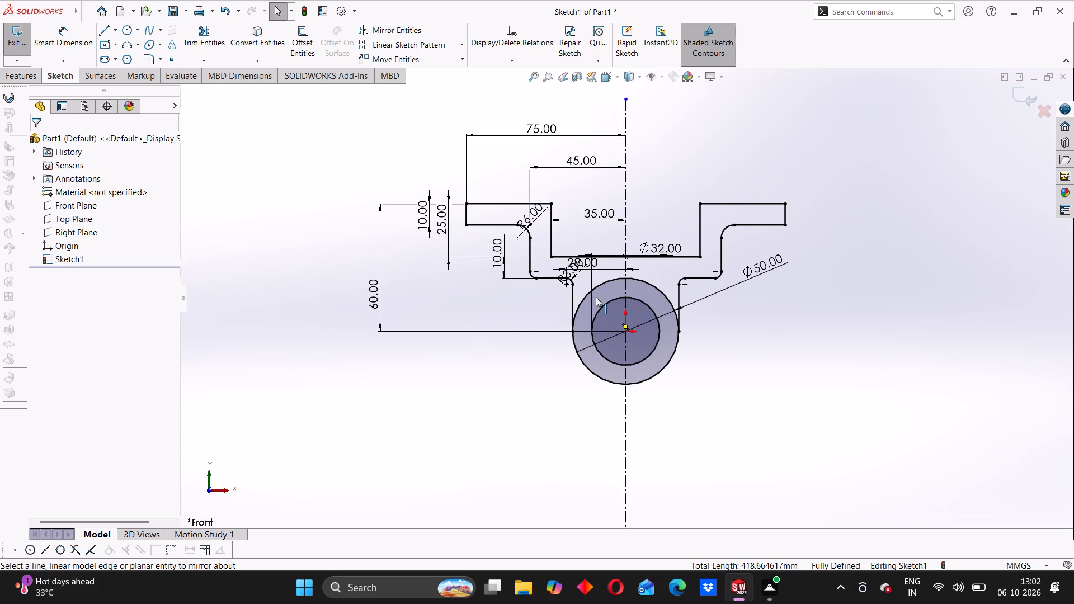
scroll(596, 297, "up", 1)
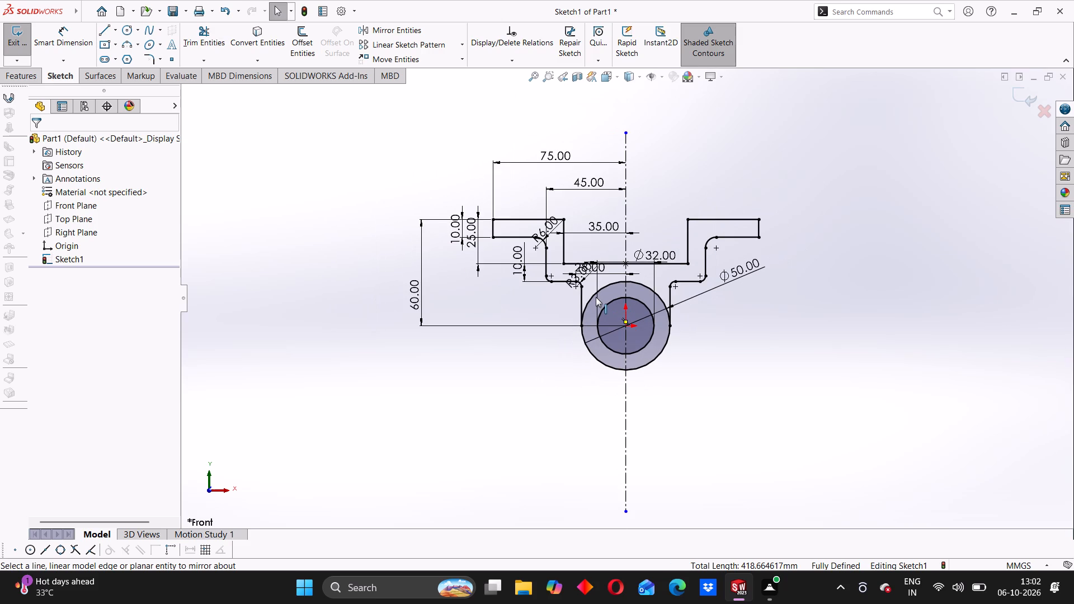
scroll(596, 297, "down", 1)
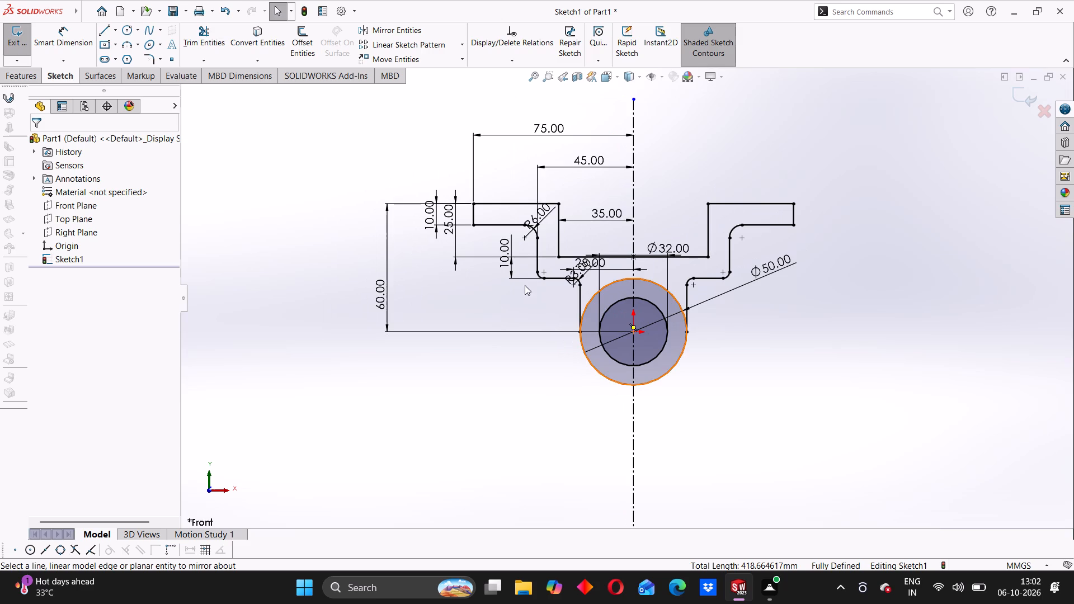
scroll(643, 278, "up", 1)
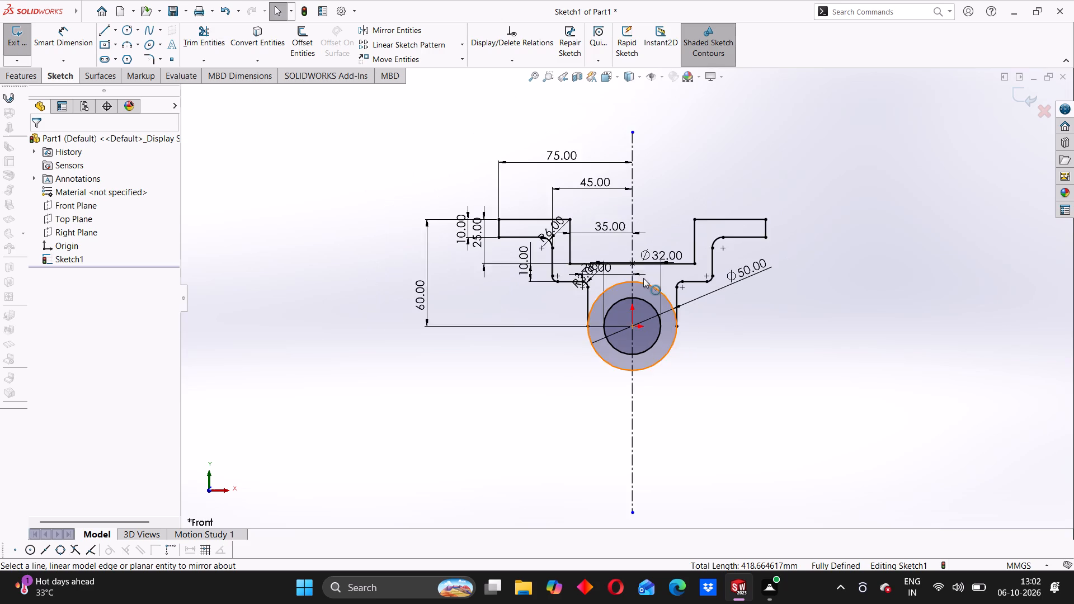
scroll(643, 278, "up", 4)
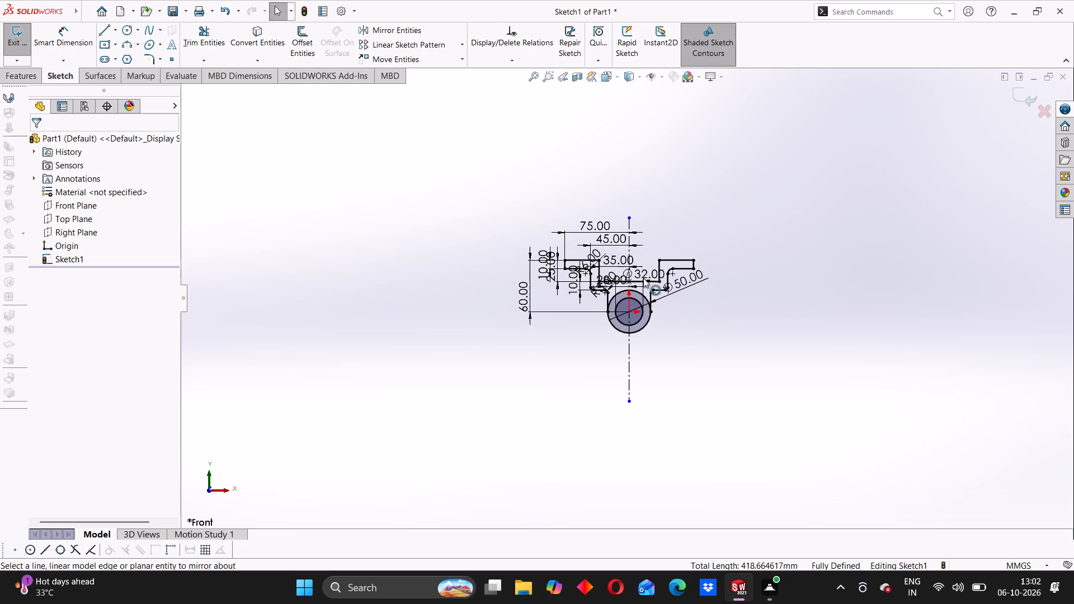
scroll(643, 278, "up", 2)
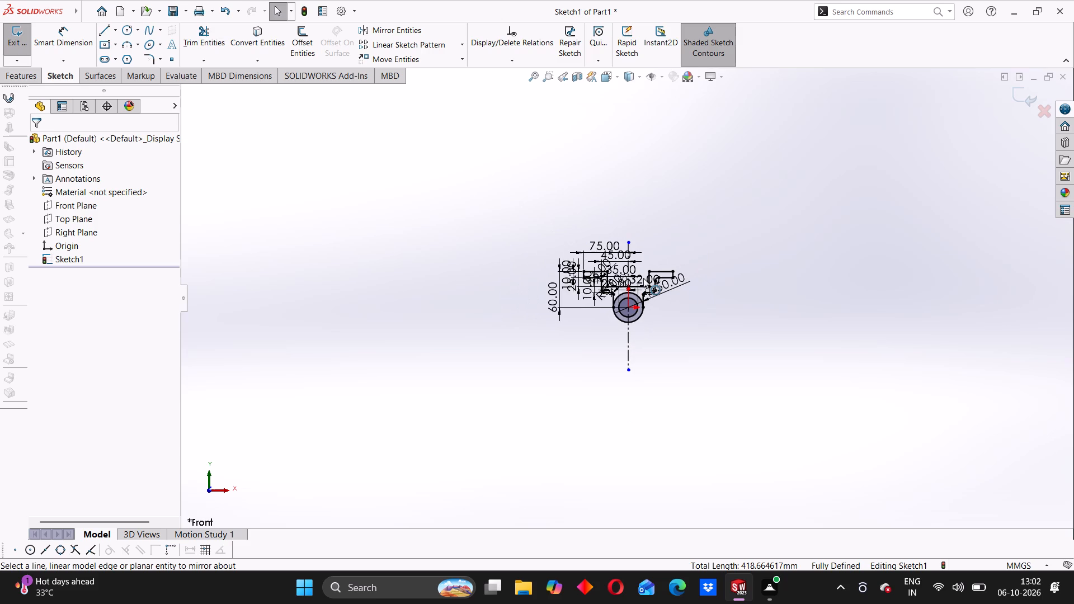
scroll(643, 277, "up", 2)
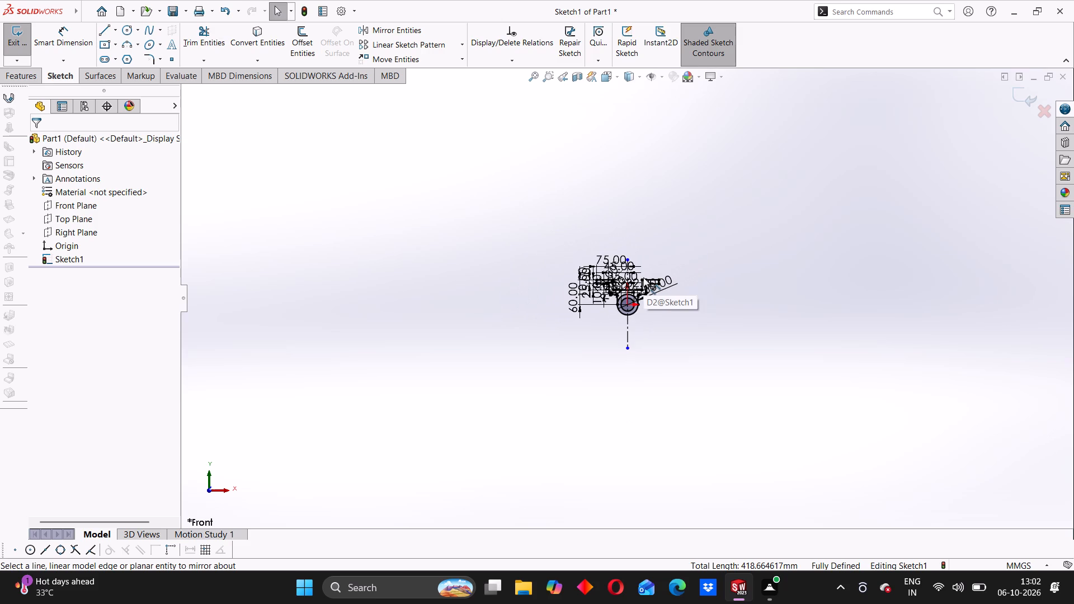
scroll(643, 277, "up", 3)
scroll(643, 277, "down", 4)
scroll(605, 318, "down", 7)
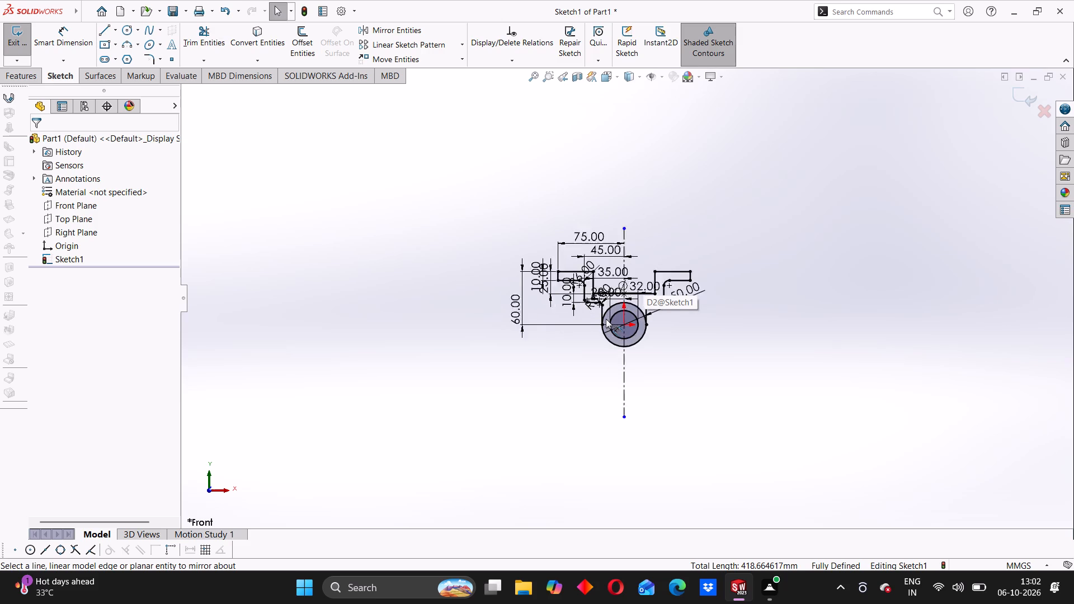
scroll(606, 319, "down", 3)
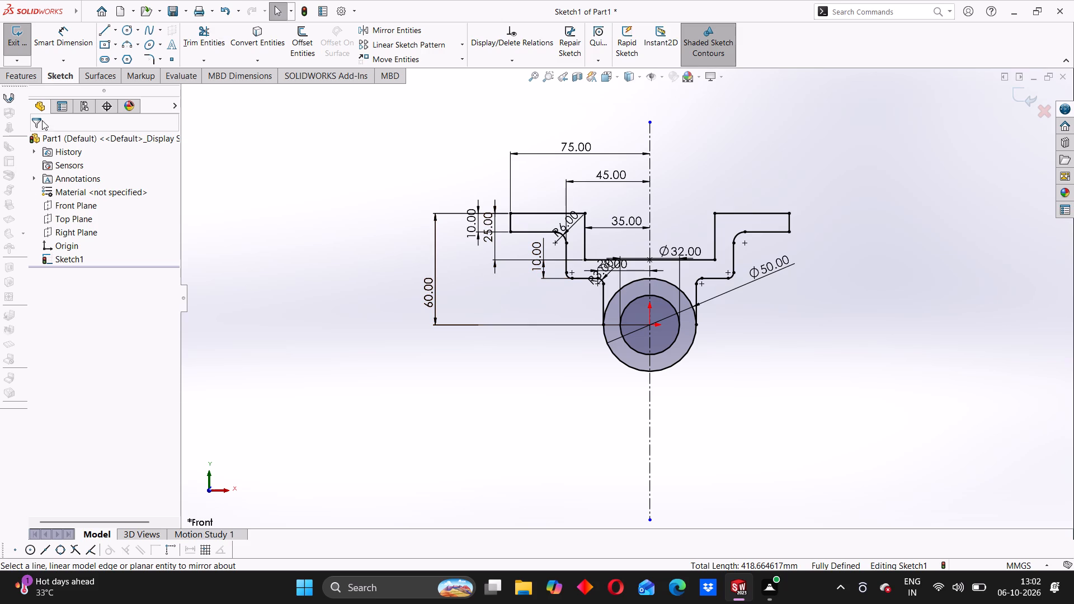
Set up a 35 mm blind Boss-Extrude of the sketch using both stepped profile halves and both ring halves between the circles.
left_click(23, 80)
left_click(23, 41)
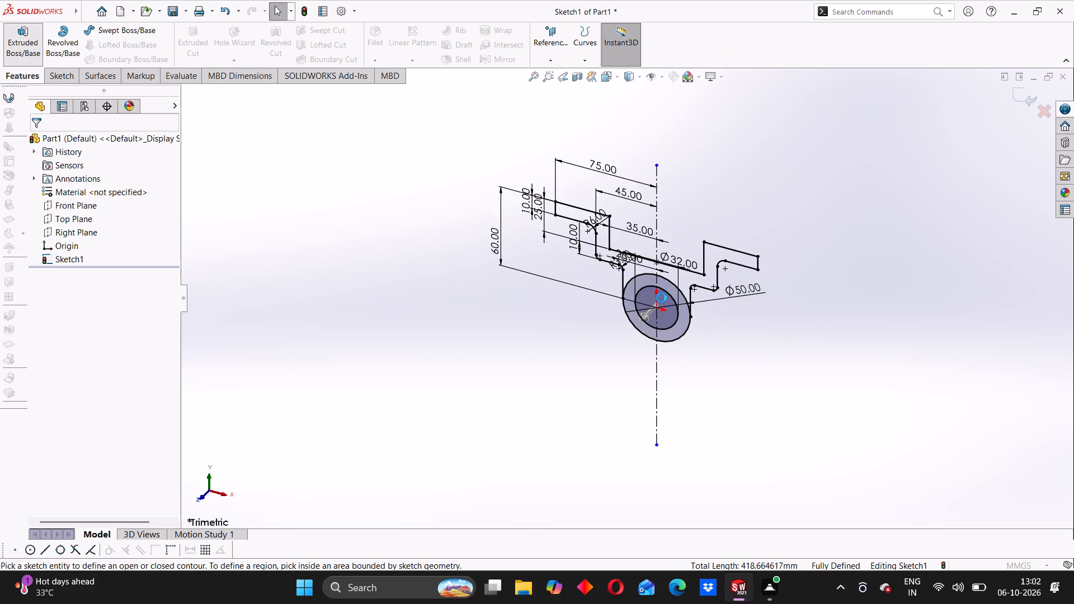
left_click(675, 271)
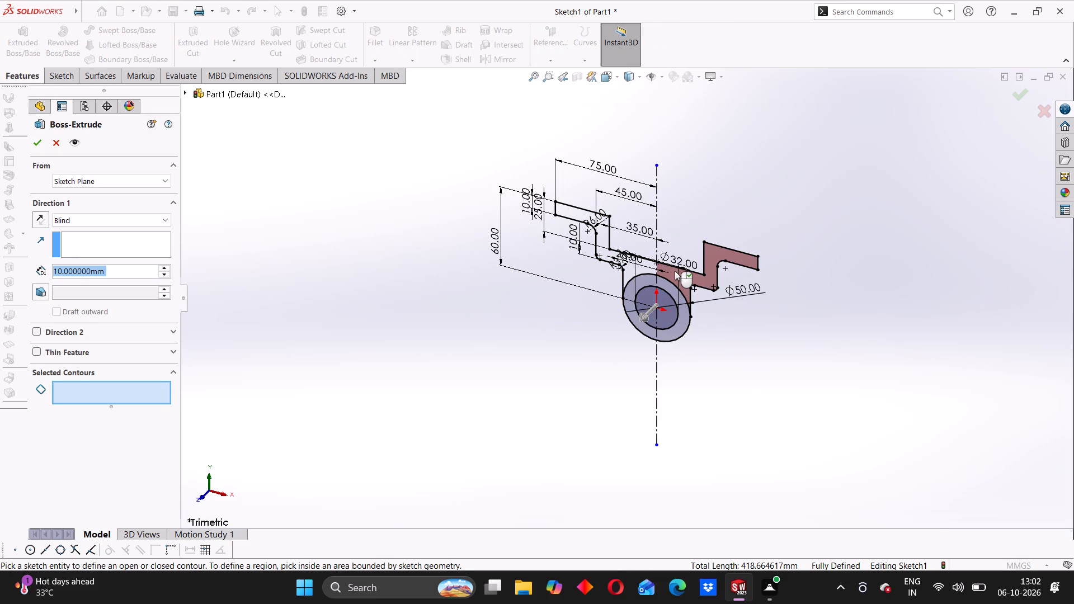
scroll(620, 272, "down", 3)
left_click(642, 271)
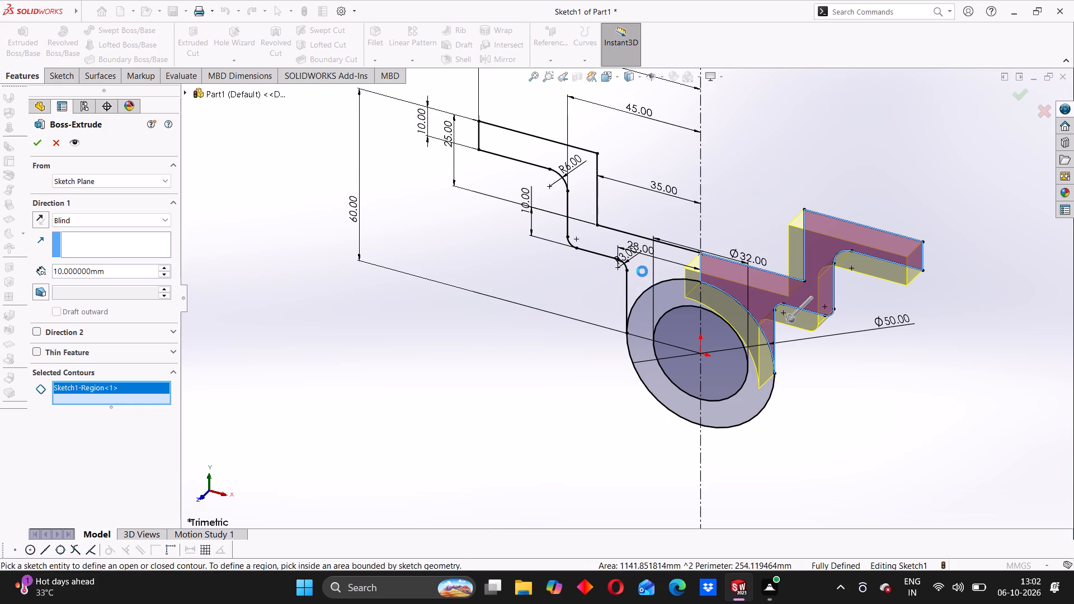
left_click(647, 310)
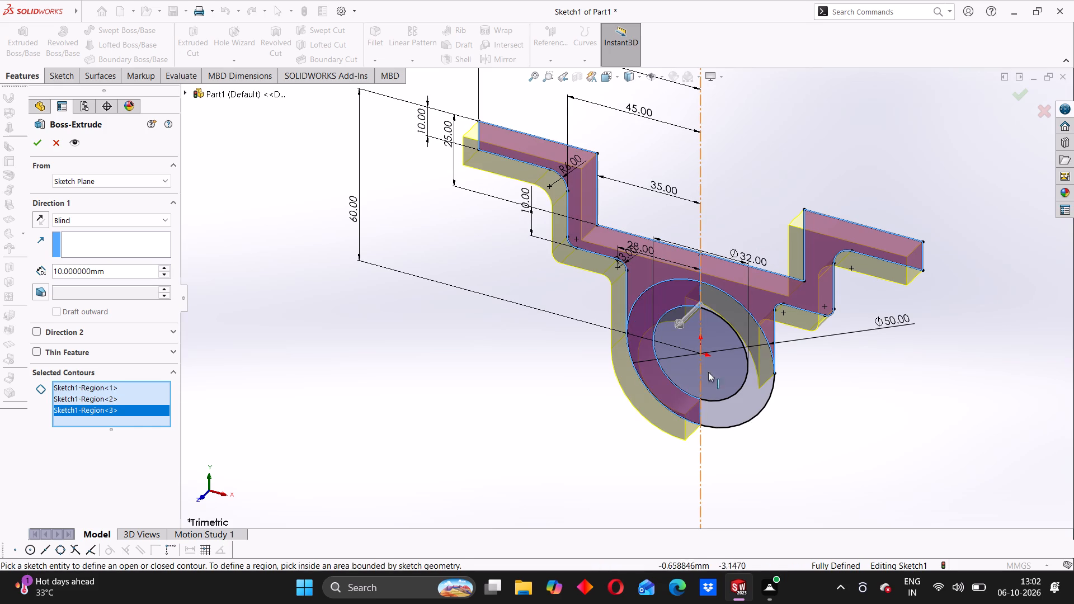
left_click(738, 398)
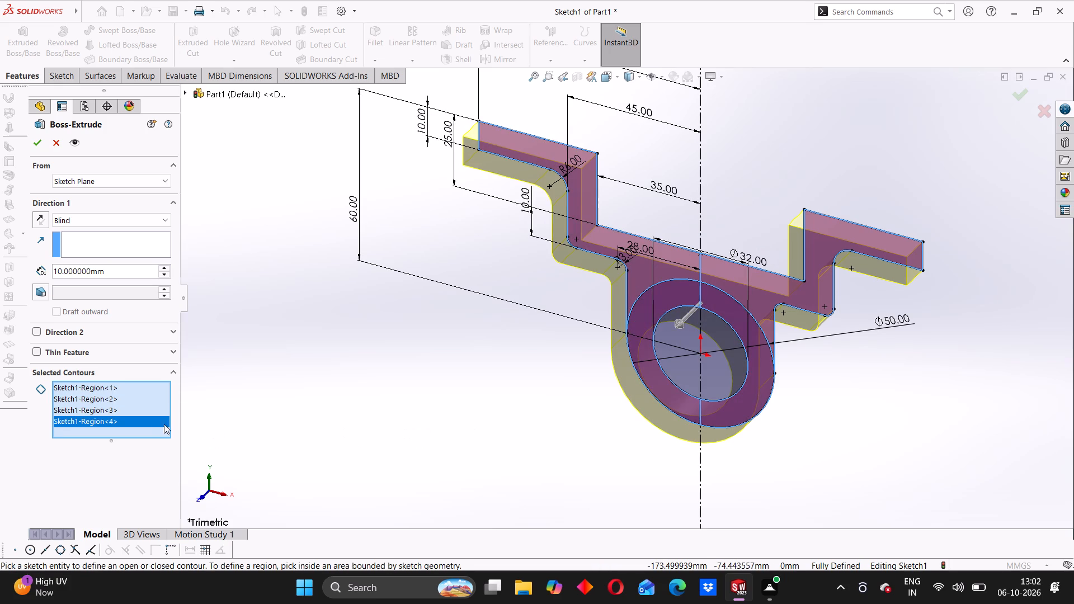
left_click_drag(107, 270, 51, 276)
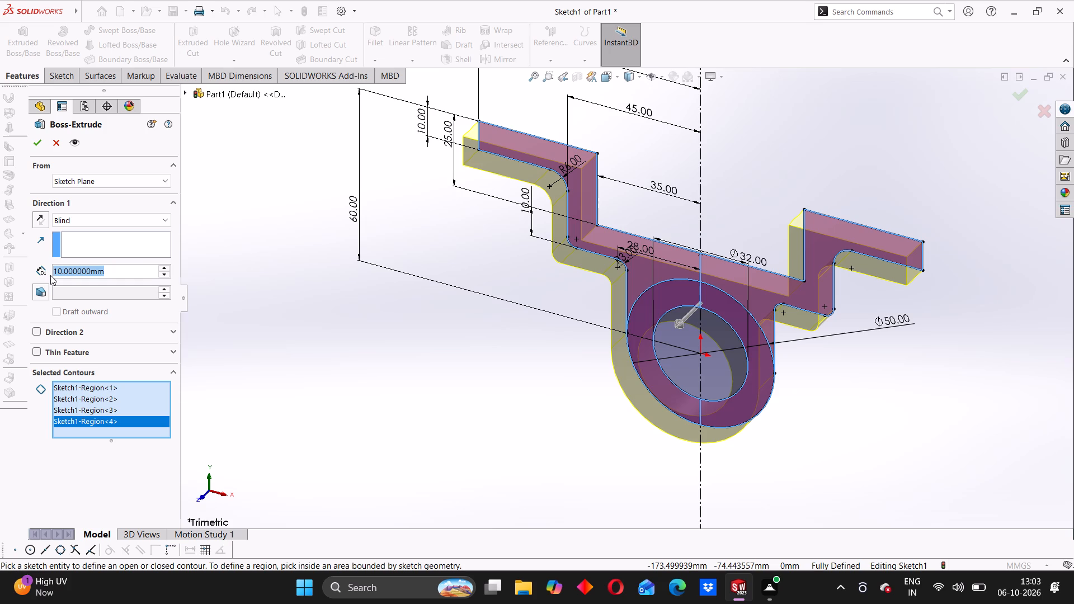
type("35")
key("Return")
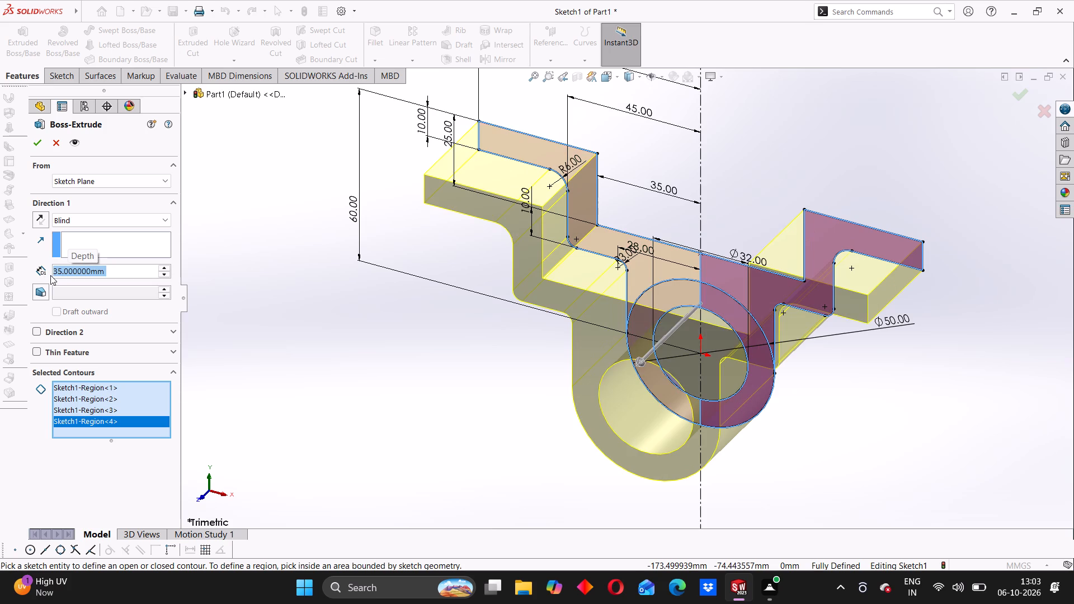
Remove both ring halves from the selected contours and complete the extrusion with only the two stepped profile regions.
scroll(634, 367, "up", 4)
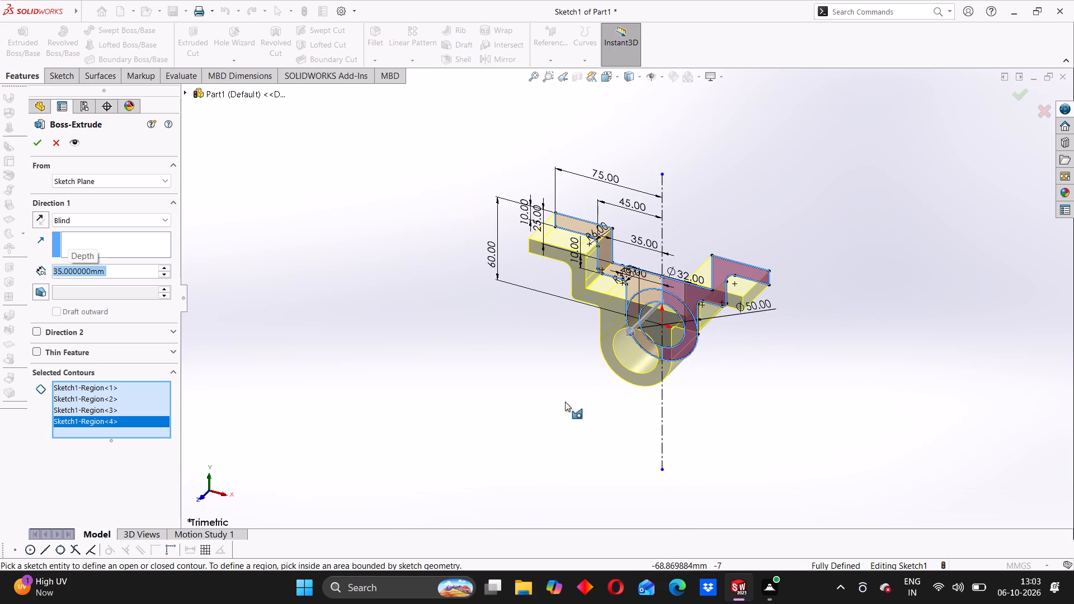
middle_click_drag(568, 397, 713, 192)
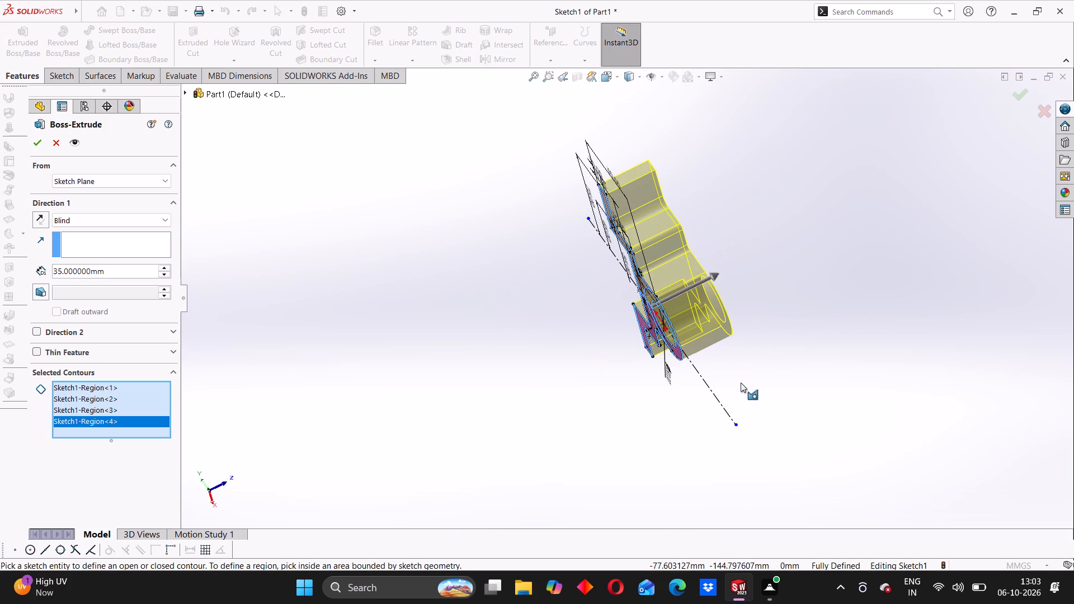
middle_click_drag(742, 386, 671, 249)
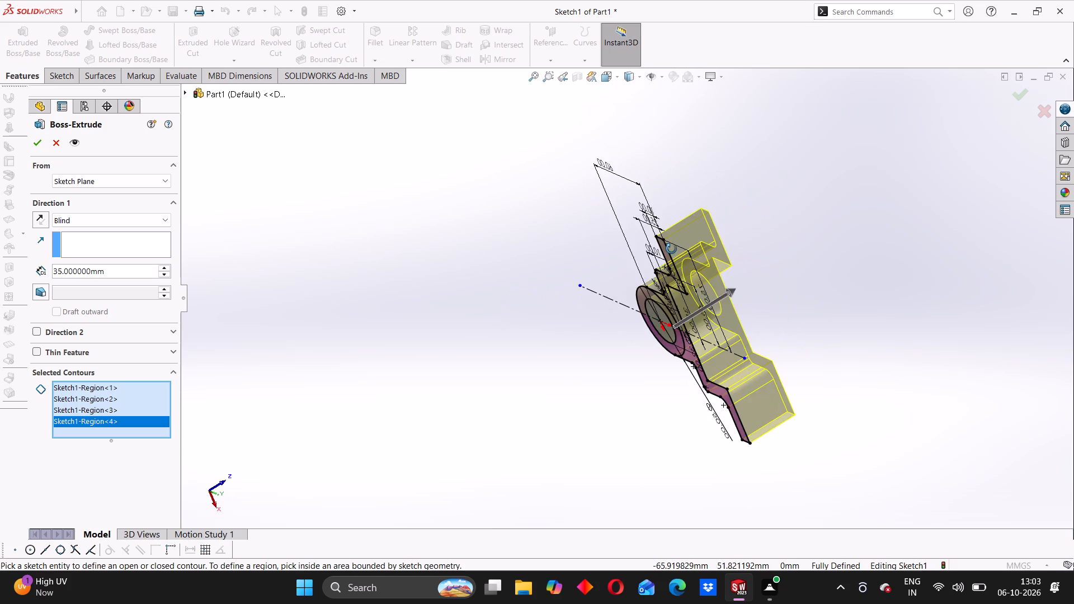
middle_click_drag(671, 249, 588, 299)
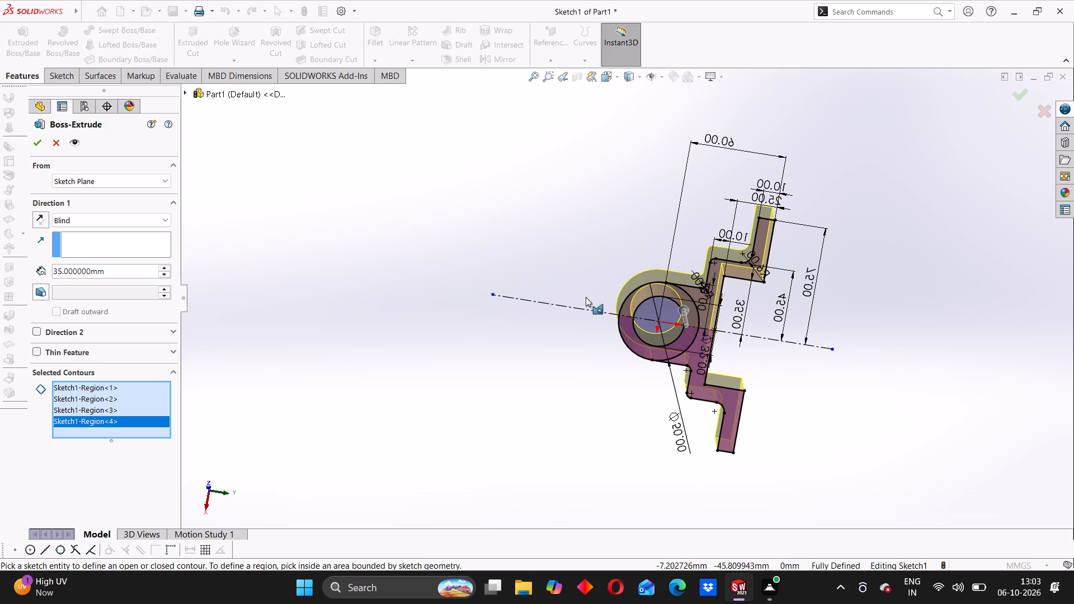
right_click(75, 420)
left_click(106, 441)
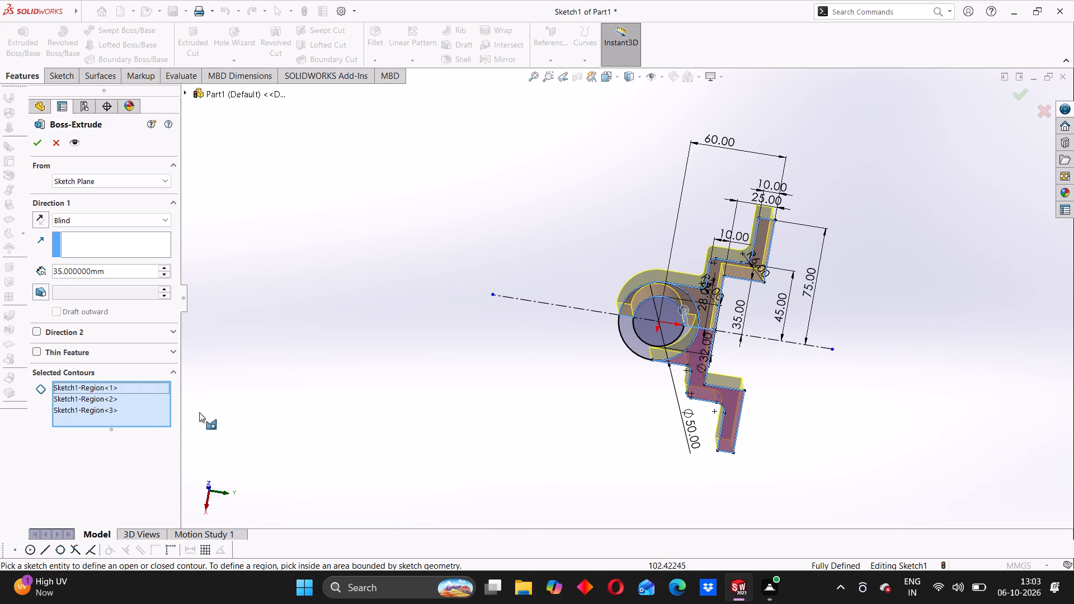
right_click(118, 410)
left_click(150, 437)
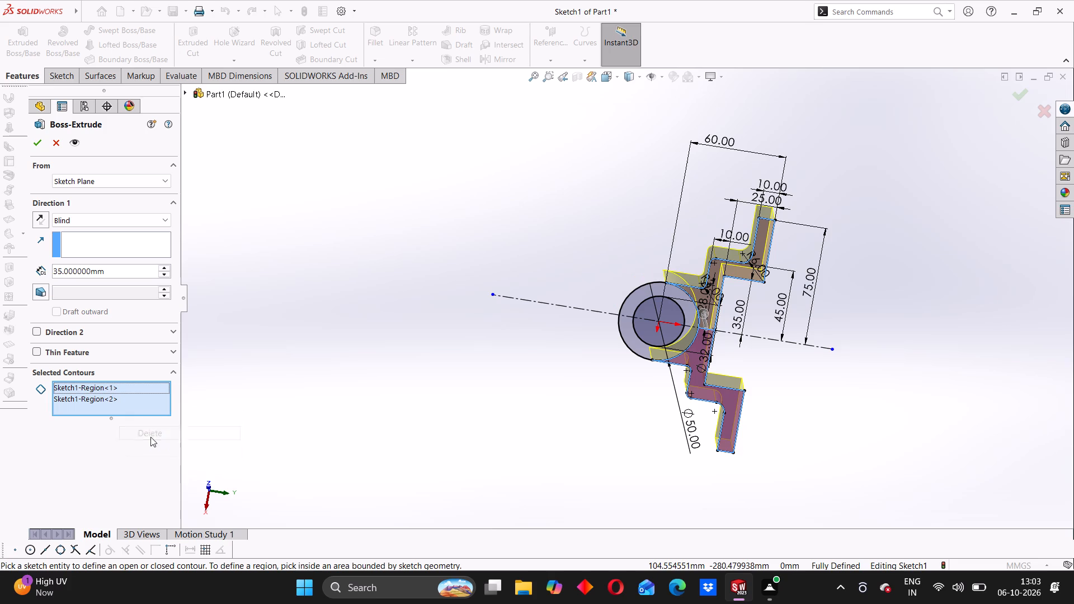
middle_click_drag(432, 377, 534, 400)
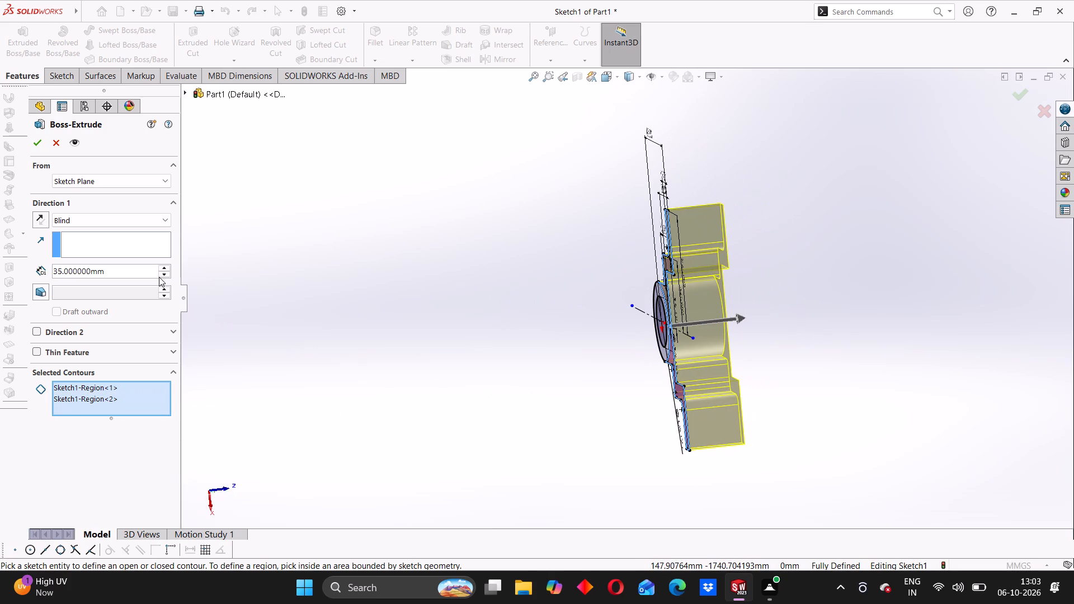
left_click(43, 145)
middle_click_drag(624, 353, 595, 360)
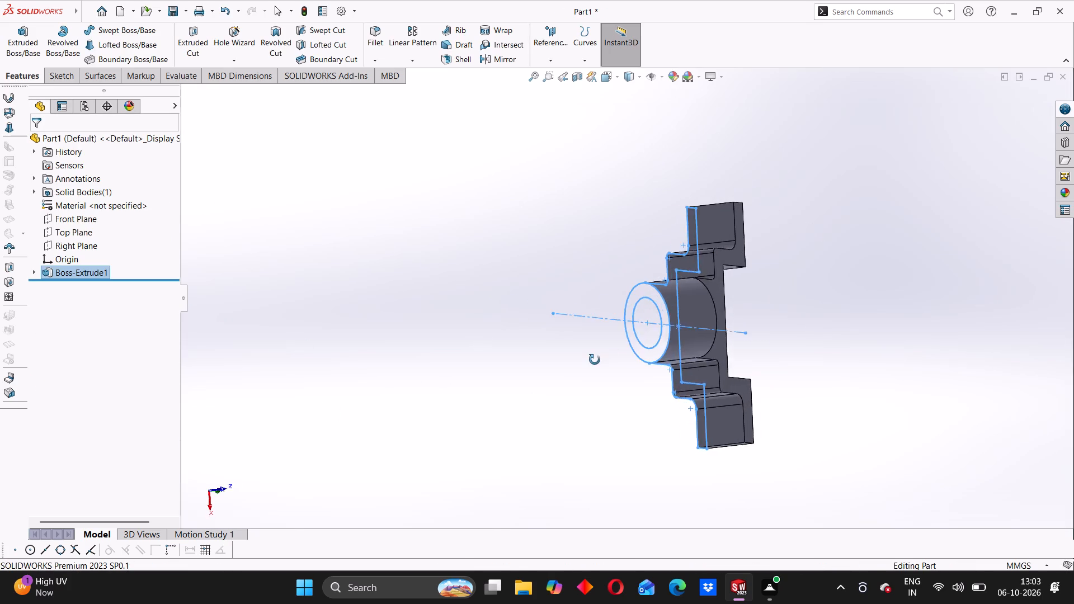
middle_click_drag(595, 360, 553, 365)
left_click(516, 360)
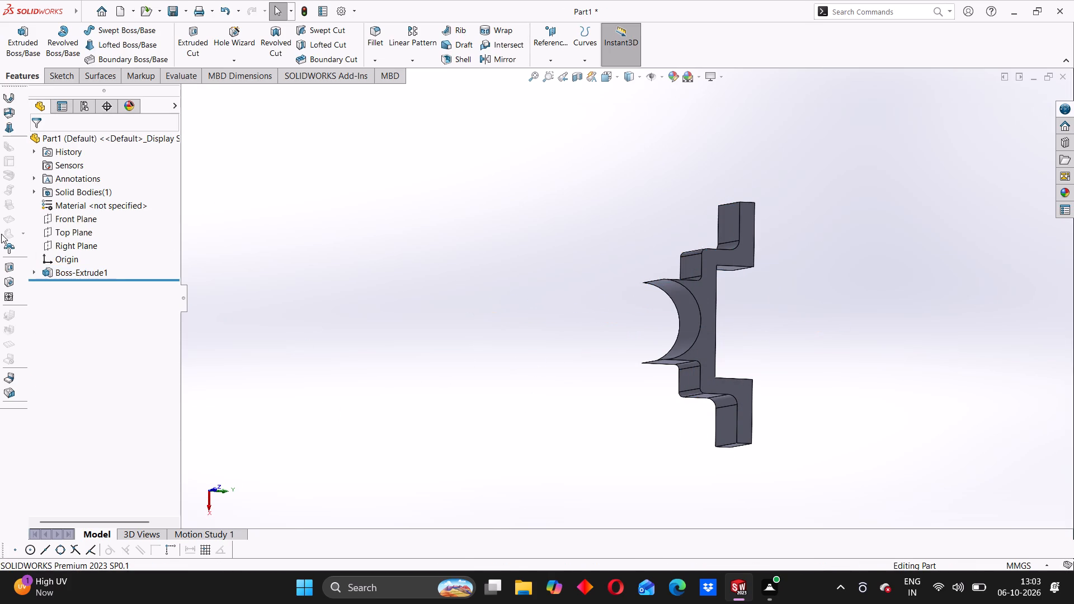
Start another Boss-Extrude from the bracket's existing sketch, using only the two ring halves between the 50 mm and 32 mm circles.
left_click(36, 276)
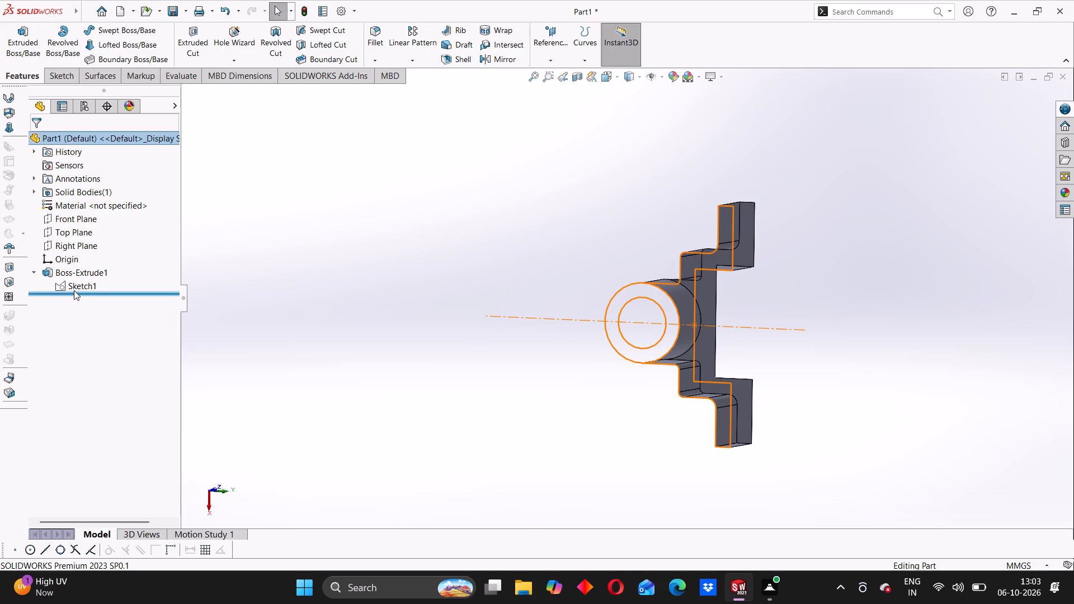
left_click(74, 290)
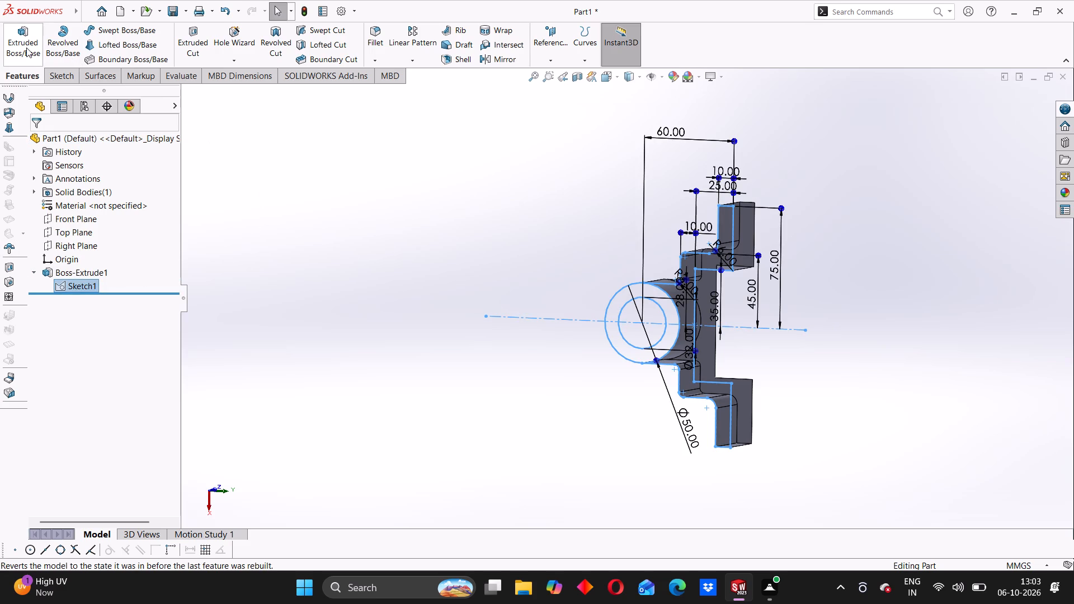
left_click(26, 48)
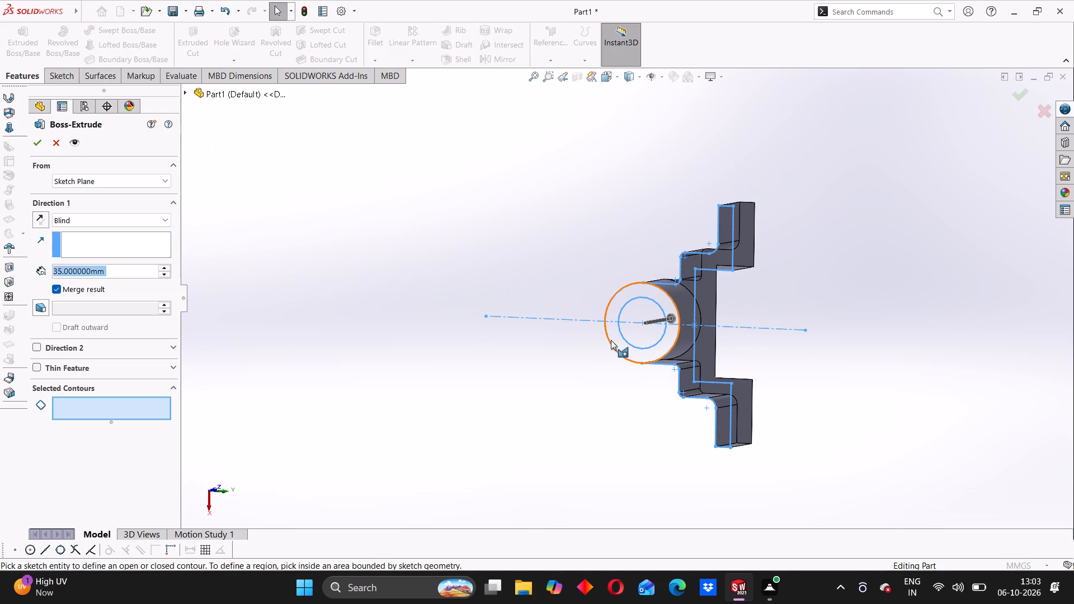
left_click(614, 304)
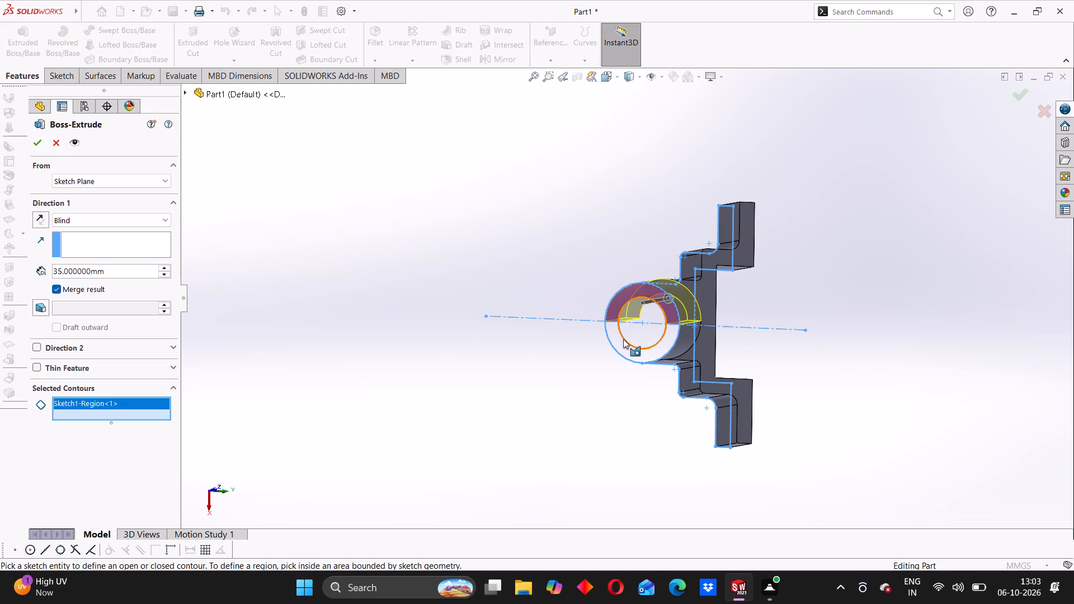
left_click(623, 342)
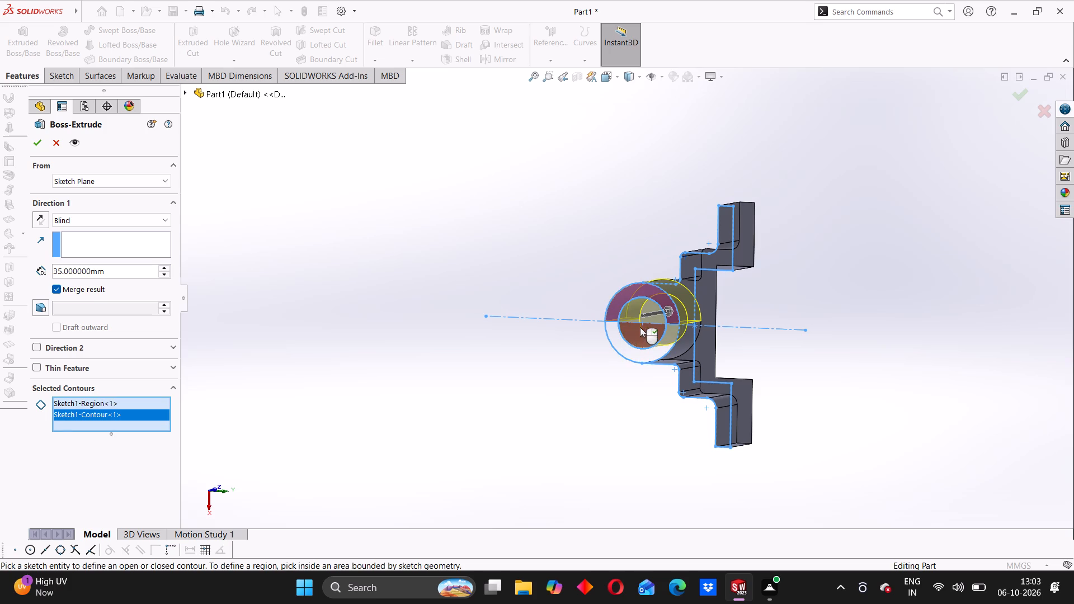
right_click(110, 412)
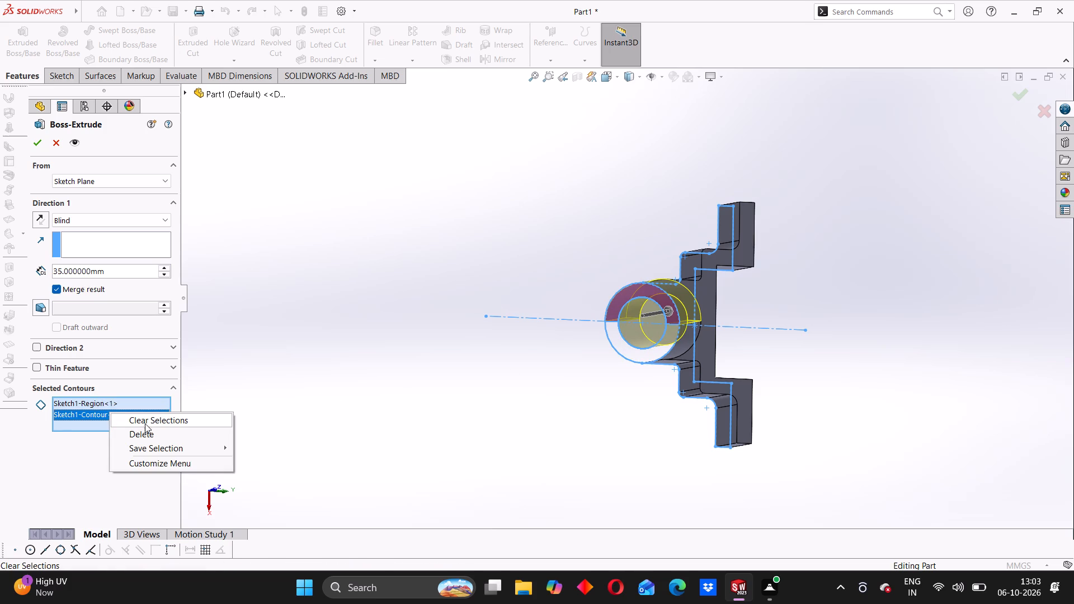
left_click(148, 433)
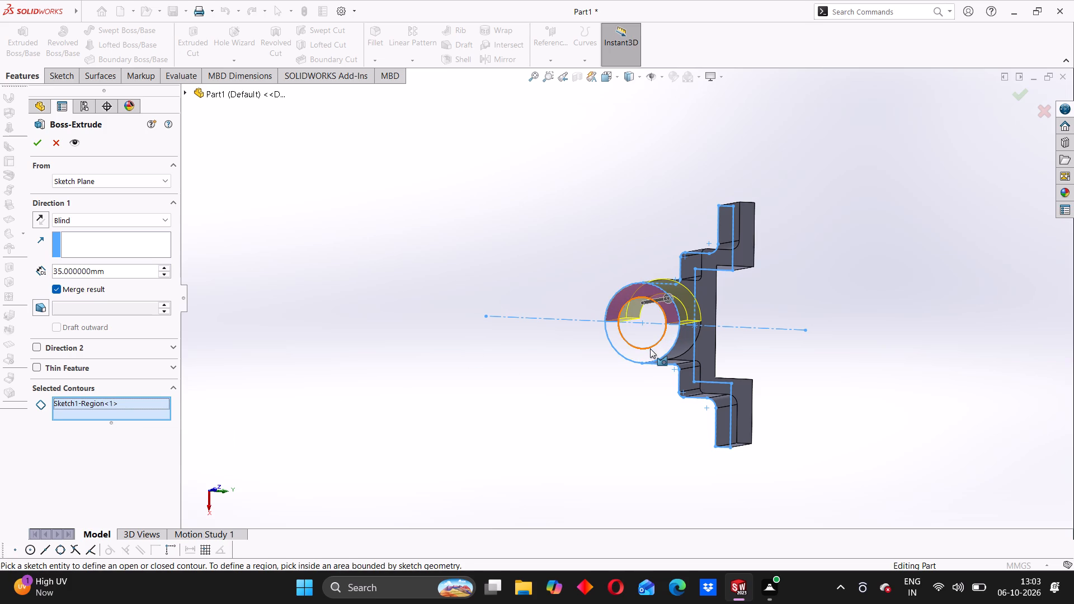
left_click(646, 348)
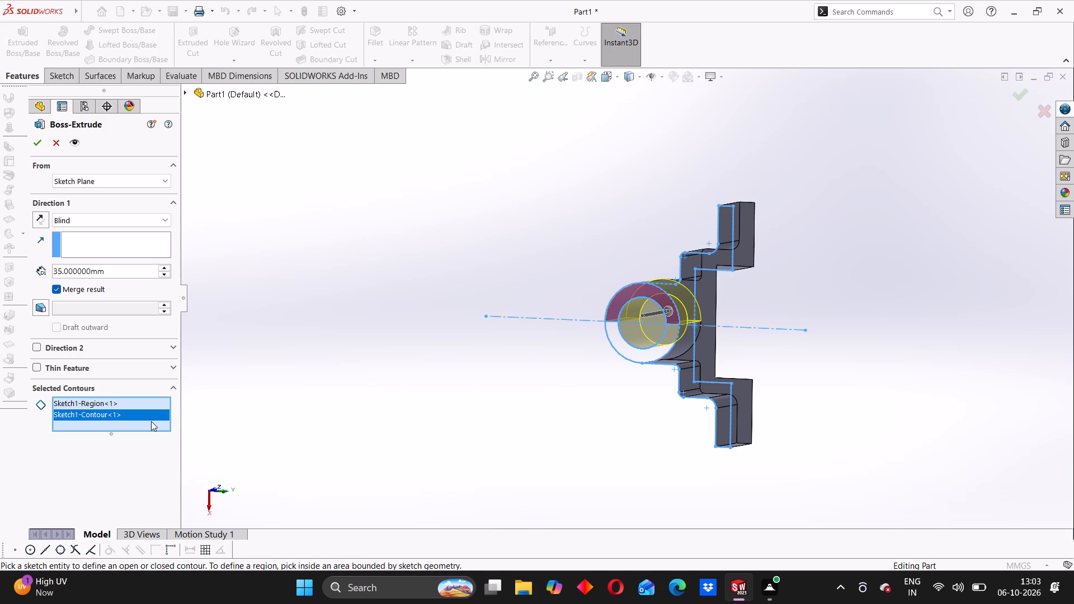
right_click(143, 416)
left_click_drag(187, 437, 192, 446)
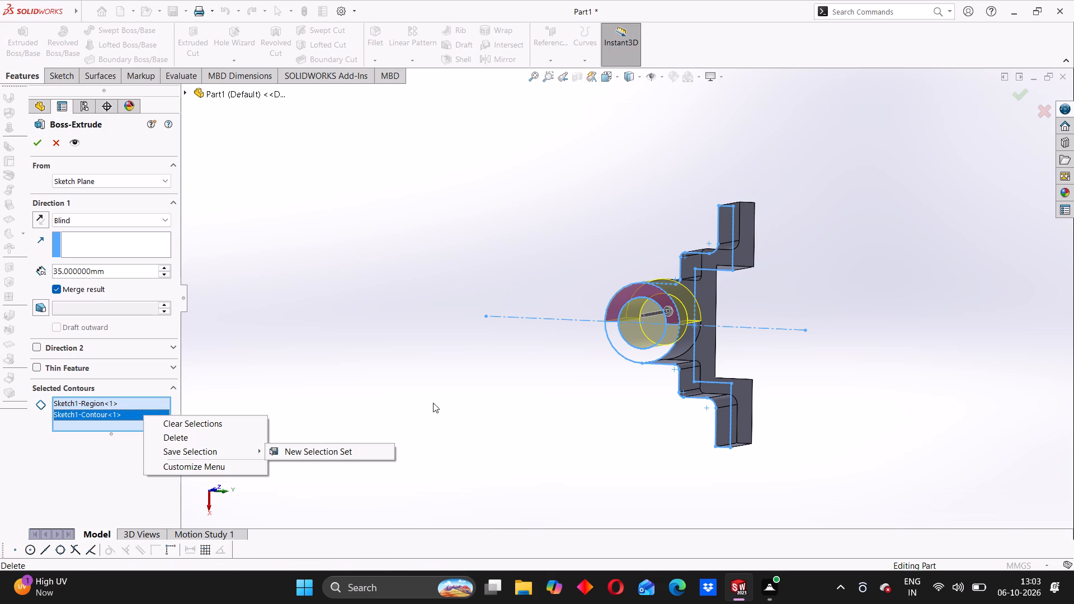
left_click(200, 443)
scroll(649, 360, "down", 2)
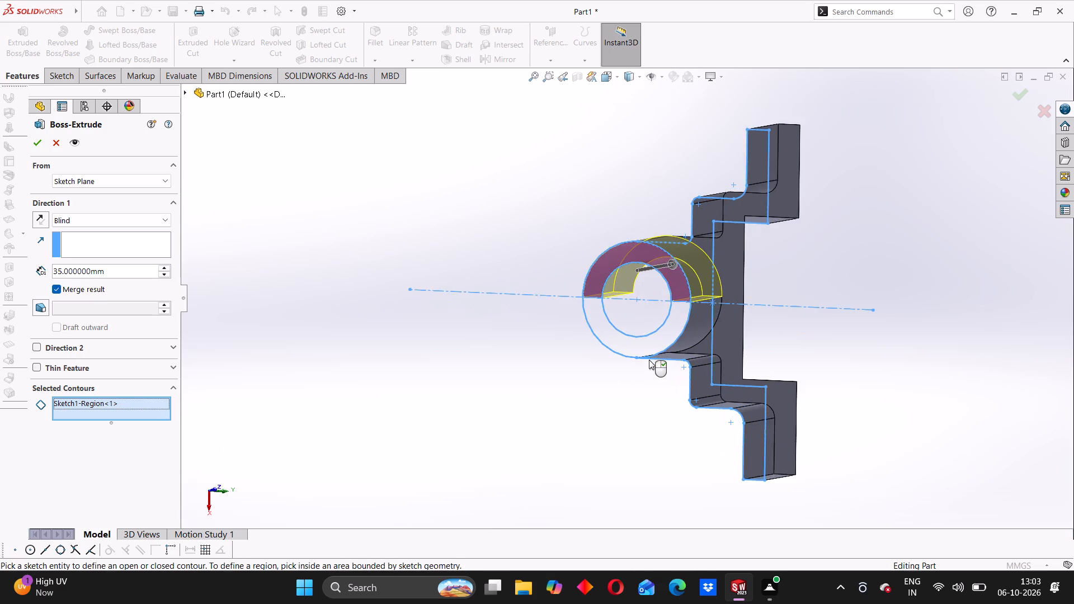
scroll(649, 360, "down", 1)
left_click(644, 338)
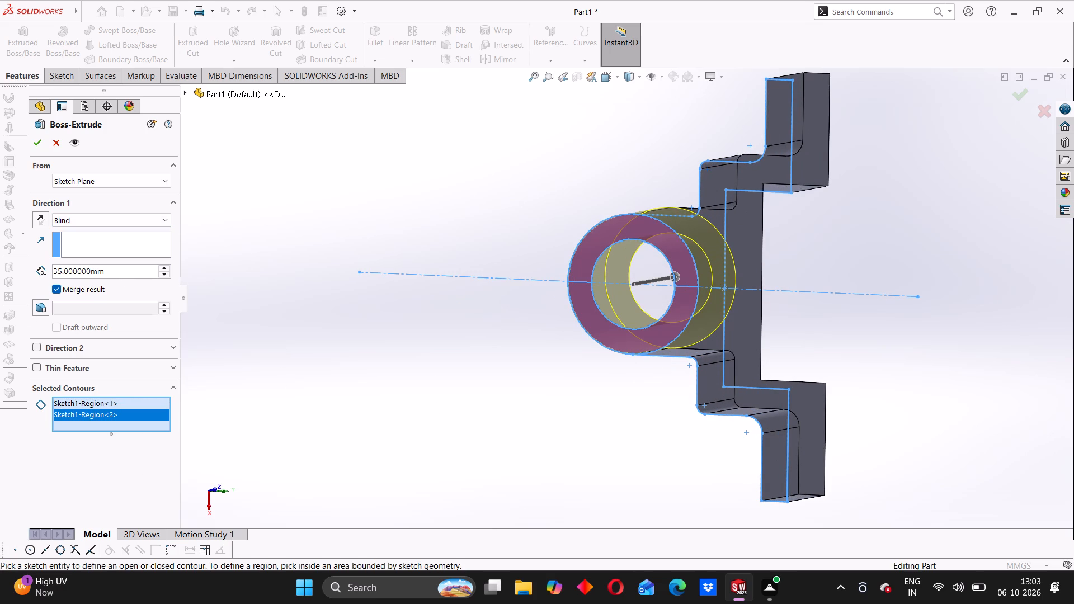
Set the ring's blind extrusion depth to 45 mm with merged result and complete the extrusion.
left_click_drag(109, 273, 51, 275)
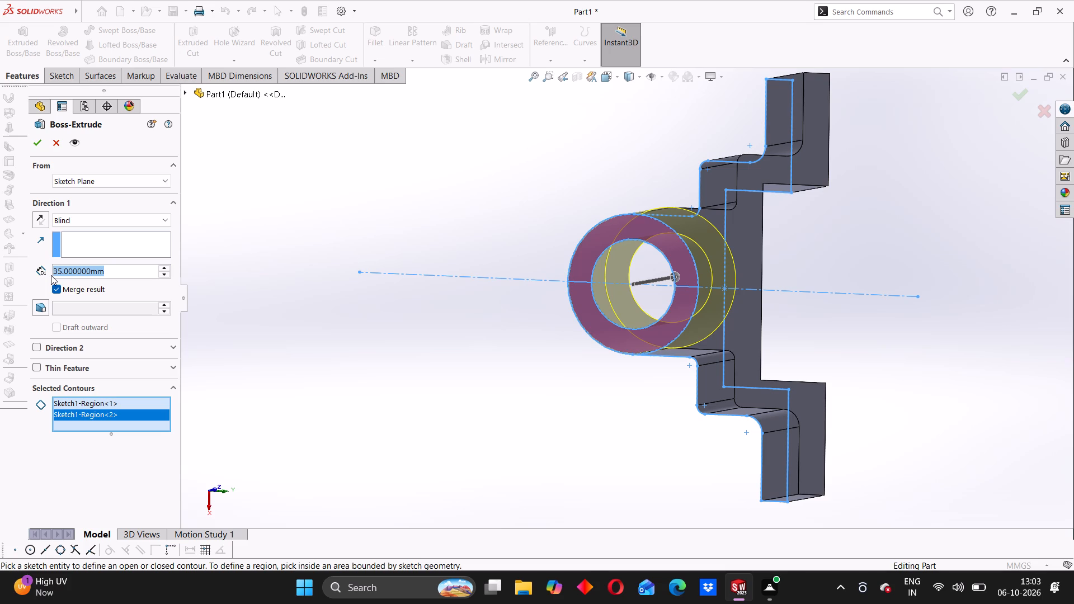
type("45")
key("Return")
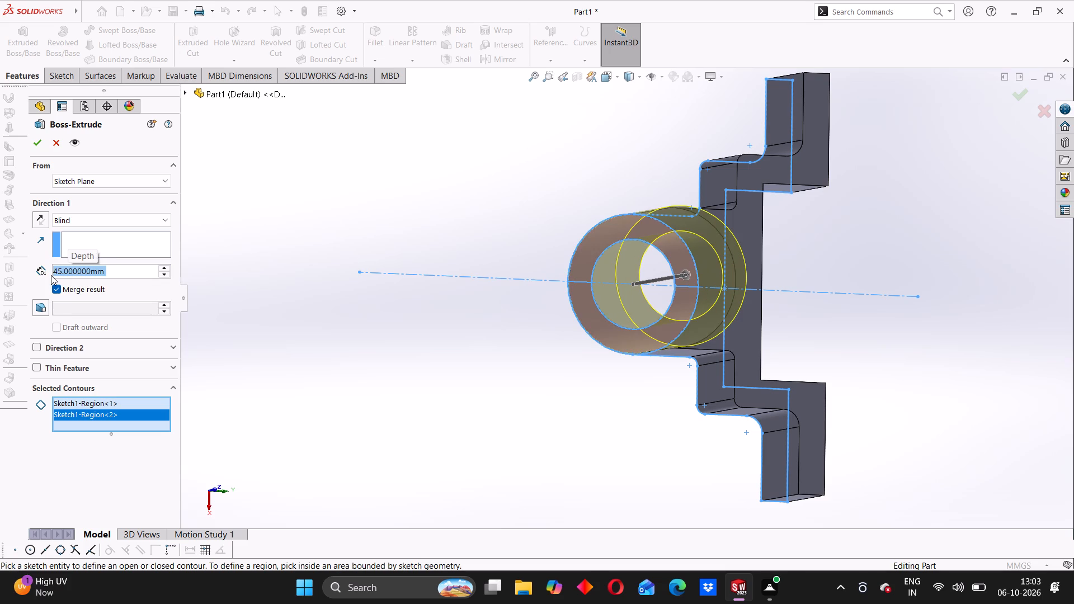
scroll(560, 314, "up", 1)
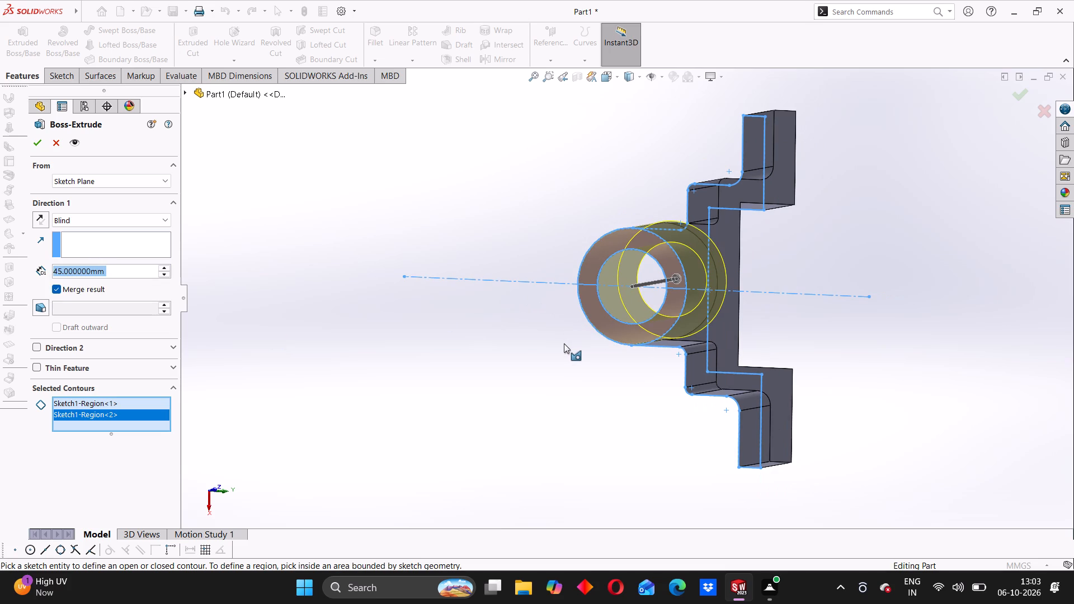
middle_click_drag(559, 350, 668, 317)
scroll(655, 341, "down", 2)
scroll(648, 376, "up", 3)
middle_click_drag(643, 398, 614, 371)
scroll(606, 373, "down", 4)
middle_click_drag(606, 388, 620, 379)
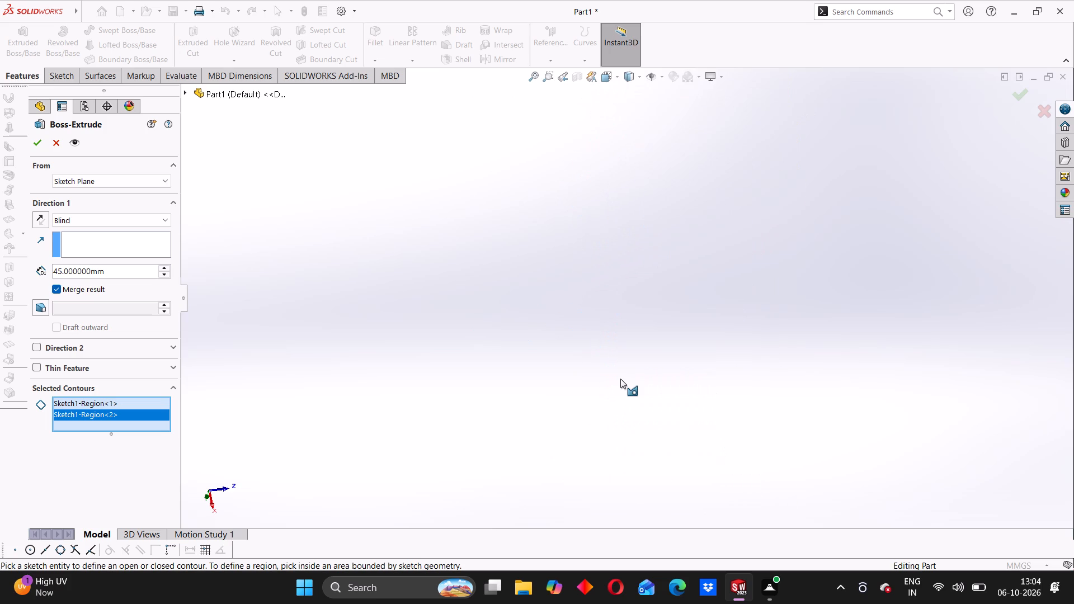
scroll(620, 379, "up", 6)
left_click(620, 76)
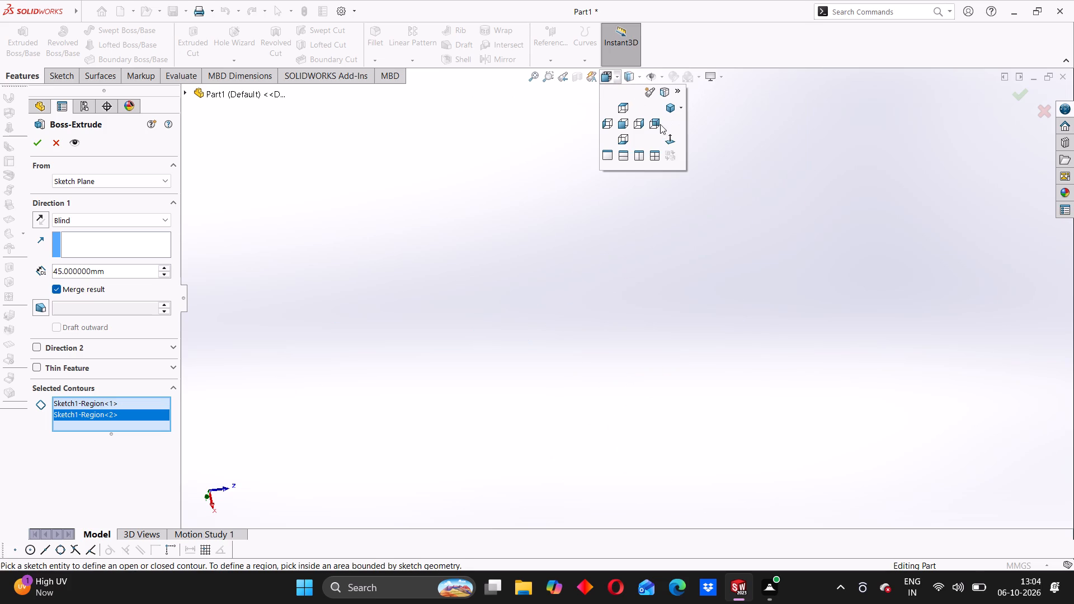
left_click(669, 138)
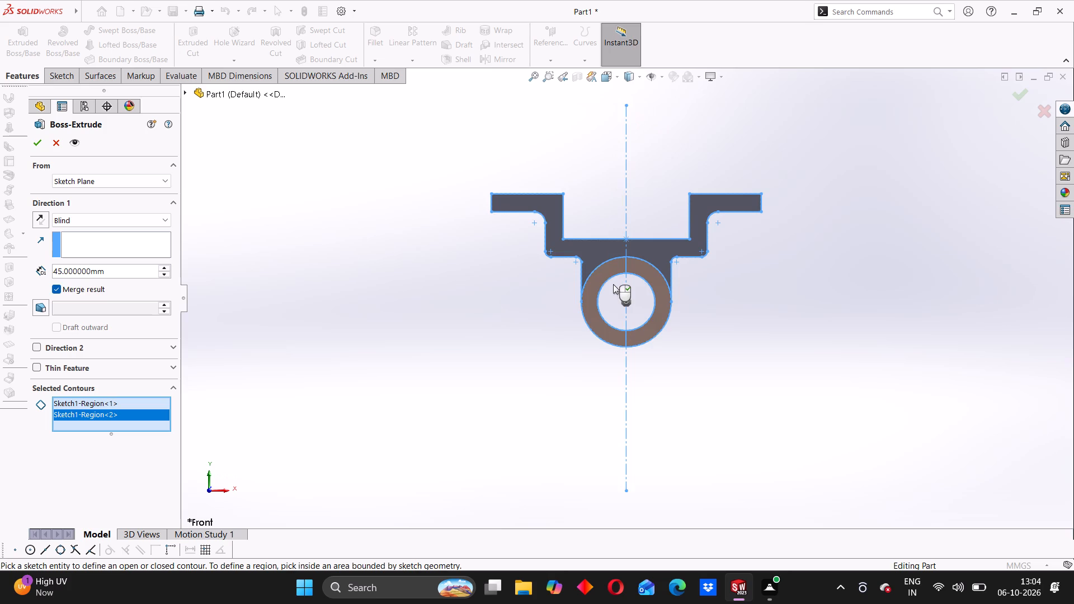
scroll(613, 284, "down", 5)
middle_click_drag(426, 347, 495, 227)
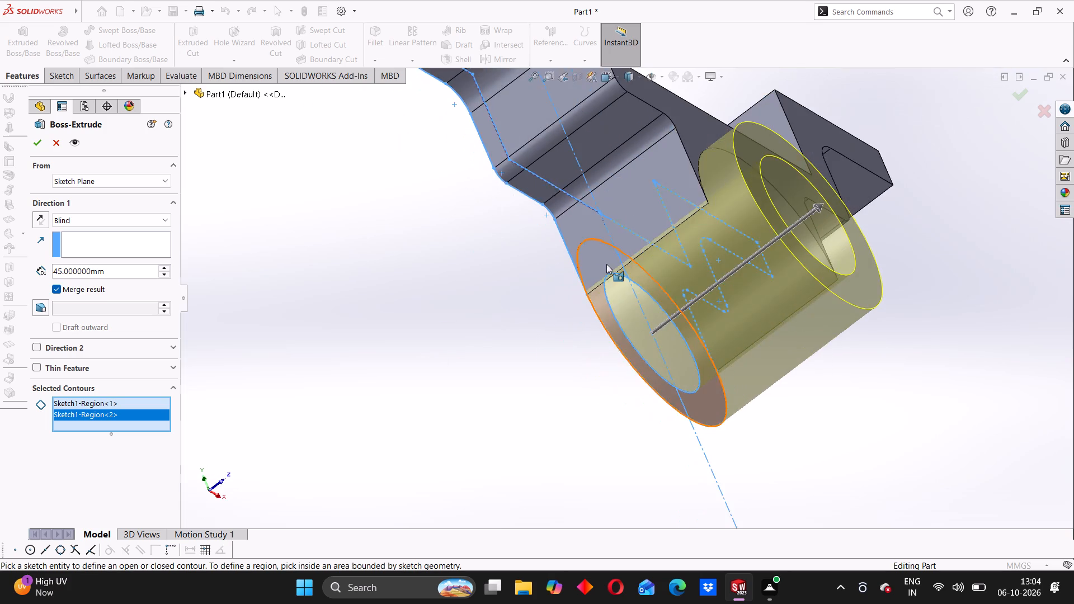
scroll(606, 264, "up", 2)
middle_click_drag(718, 404, 675, 248)
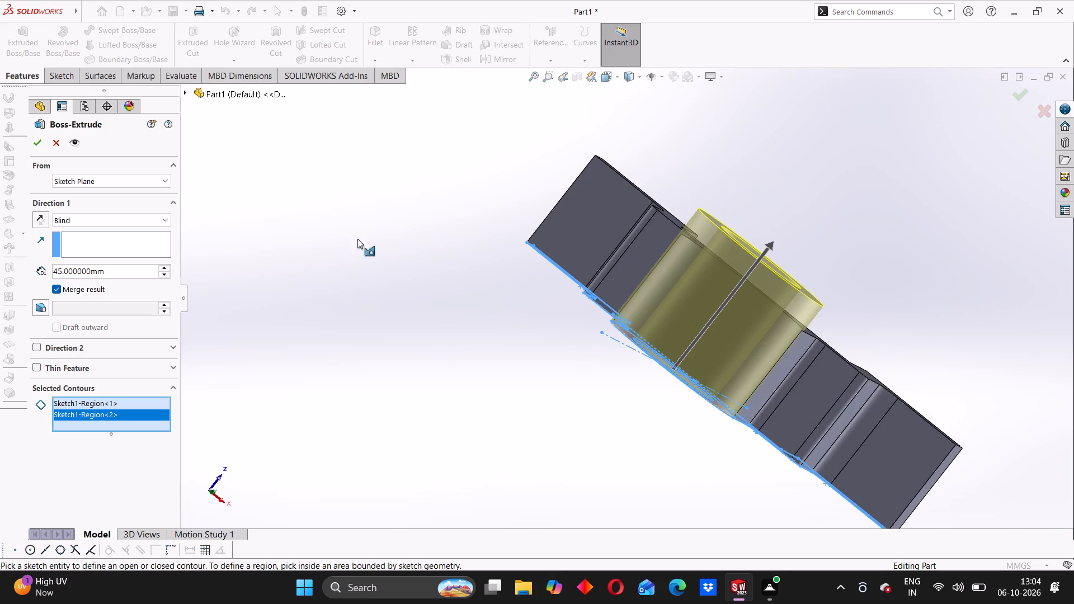
left_click(40, 148)
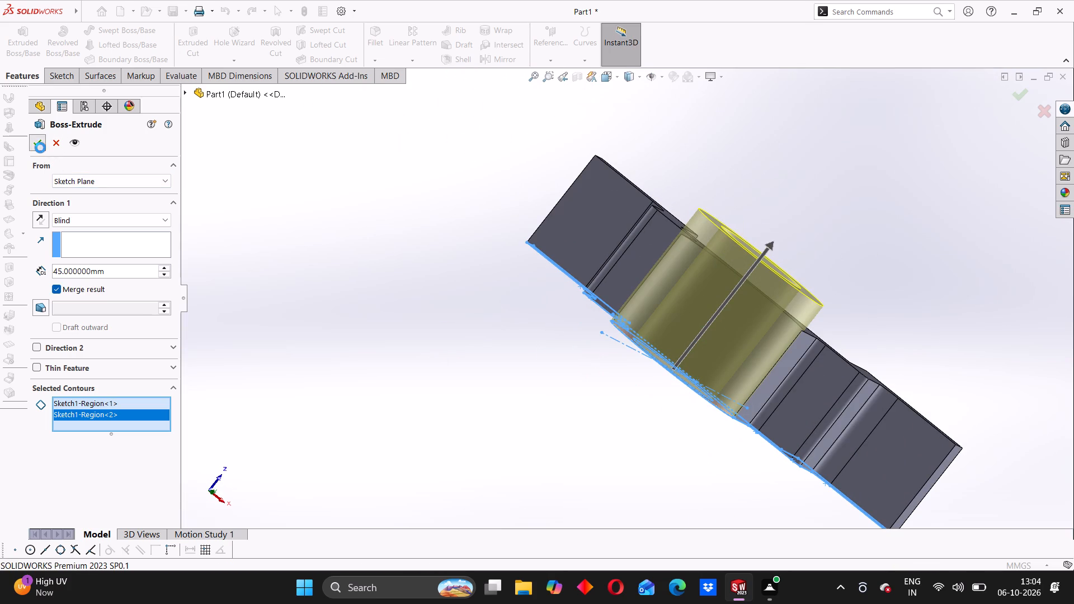
middle_click_drag(834, 341, 771, 385)
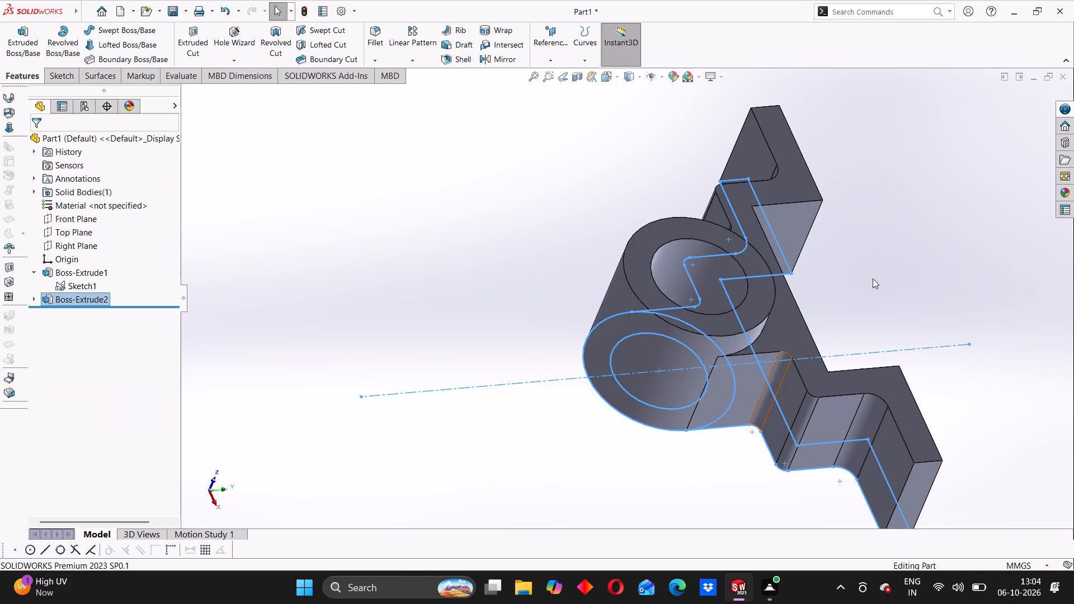
left_click(900, 259)
Examine how the Front, Right and Top Planes lie relative to the bracket and its ring.
scroll(755, 323, "down", 2)
scroll(751, 325, "up", 5)
middle_click_drag(656, 350, 683, 350)
scroll(621, 327, "down", 1)
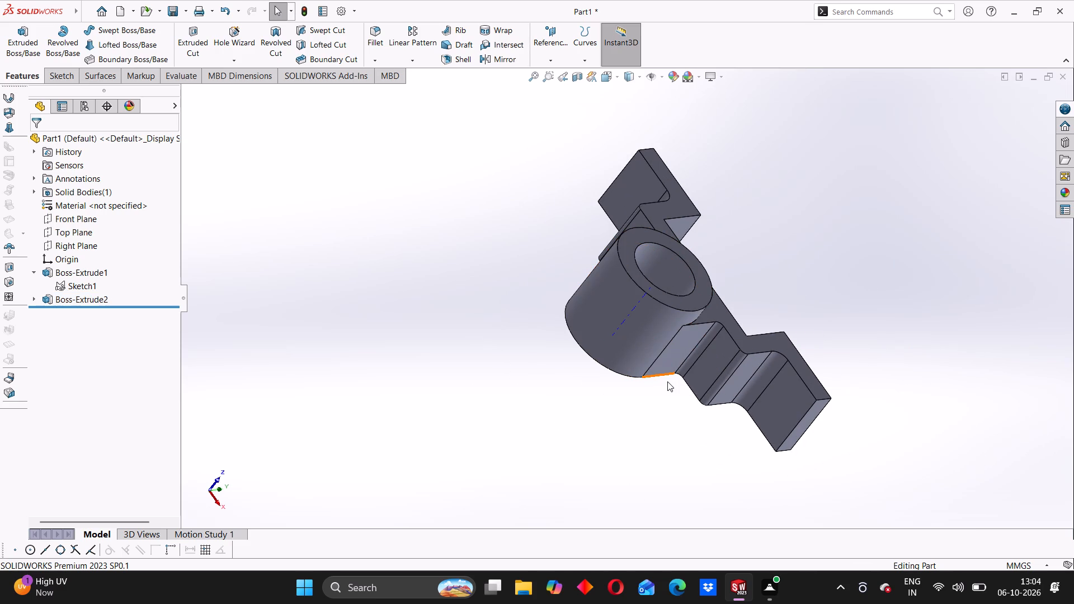
middle_click_drag(668, 381, 649, 381)
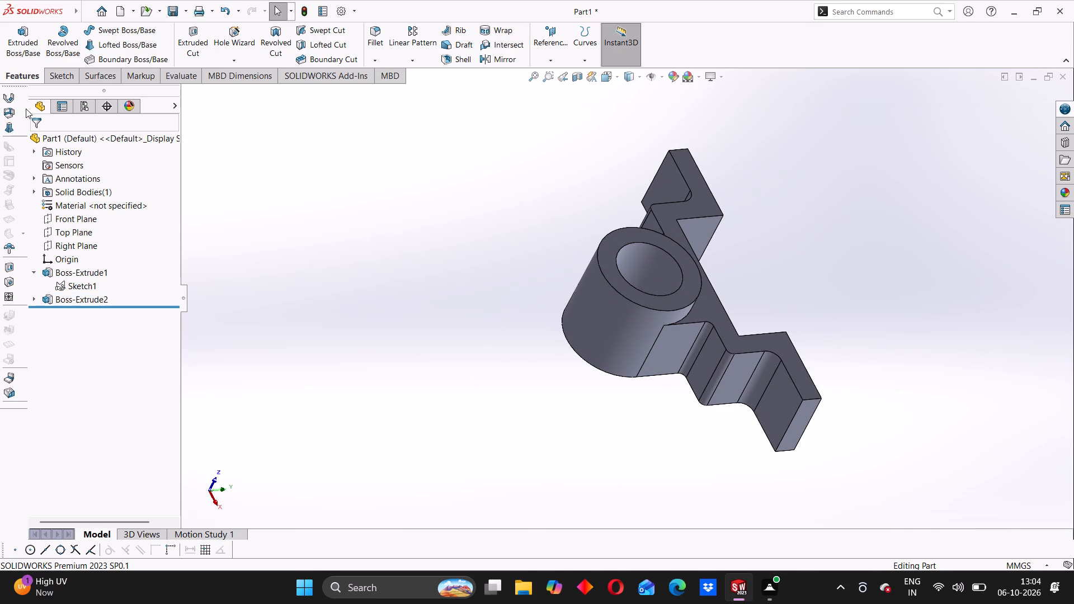
left_click(81, 215)
middle_click_drag(550, 300, 530, 338)
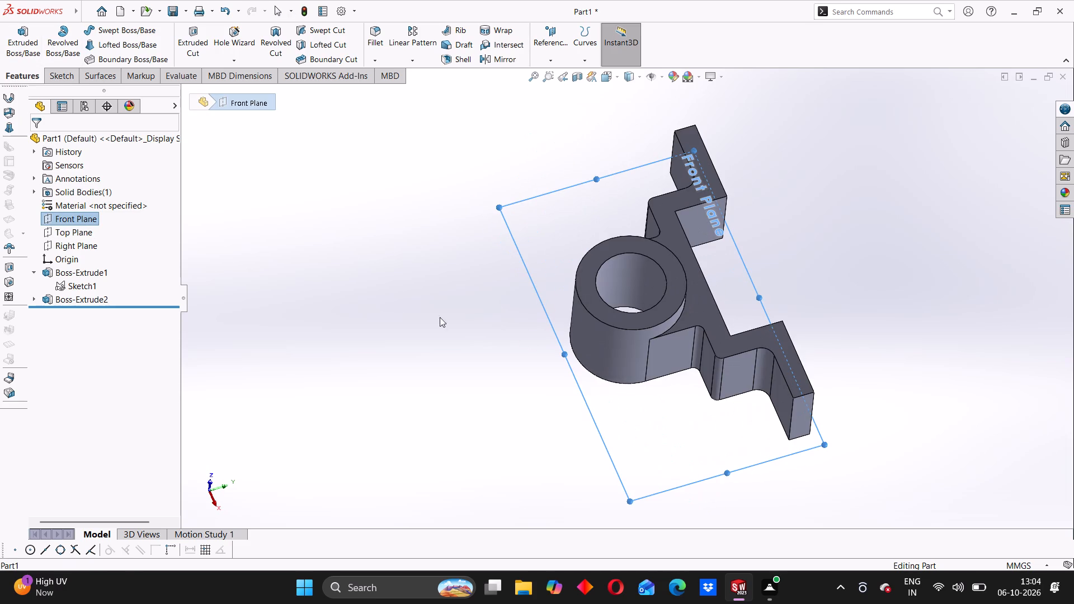
left_click(84, 243)
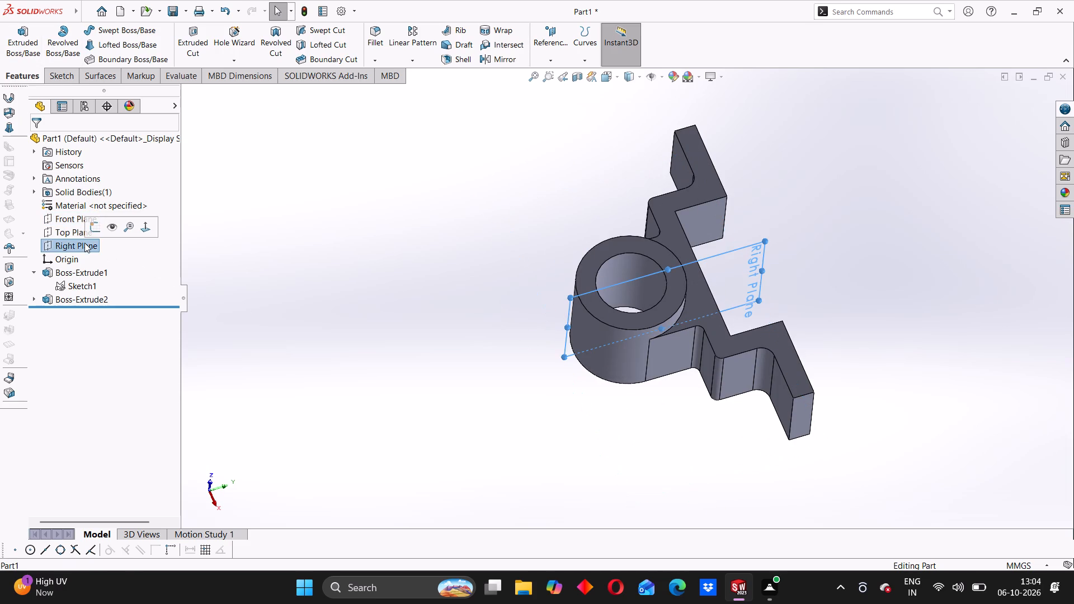
left_click(70, 230)
middle_click_drag(404, 312, 526, 362)
middle_click_drag(516, 363, 469, 354)
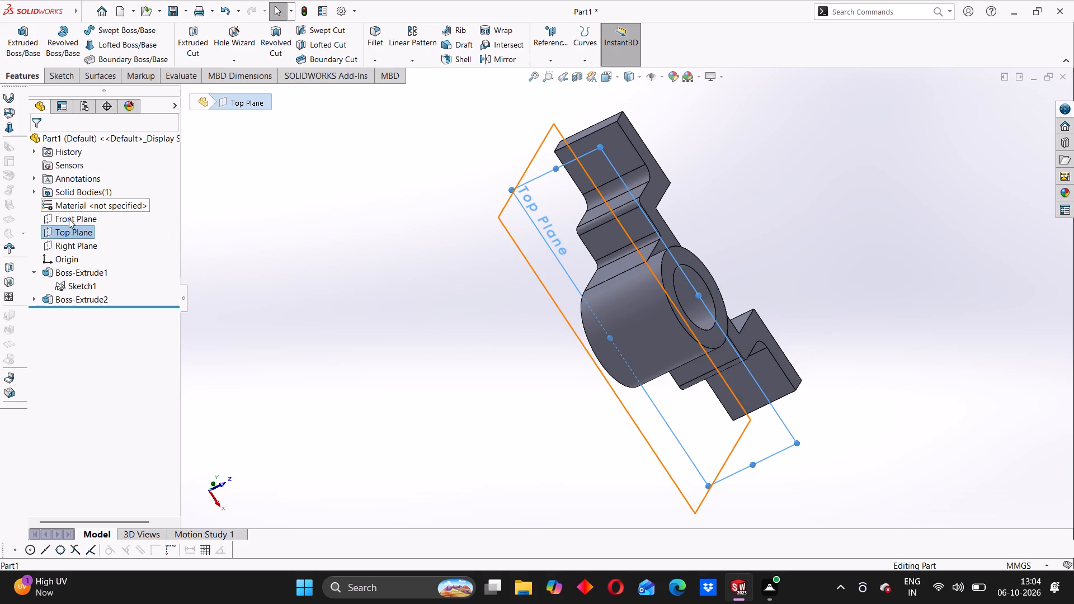
left_click(69, 221)
left_click(404, 314)
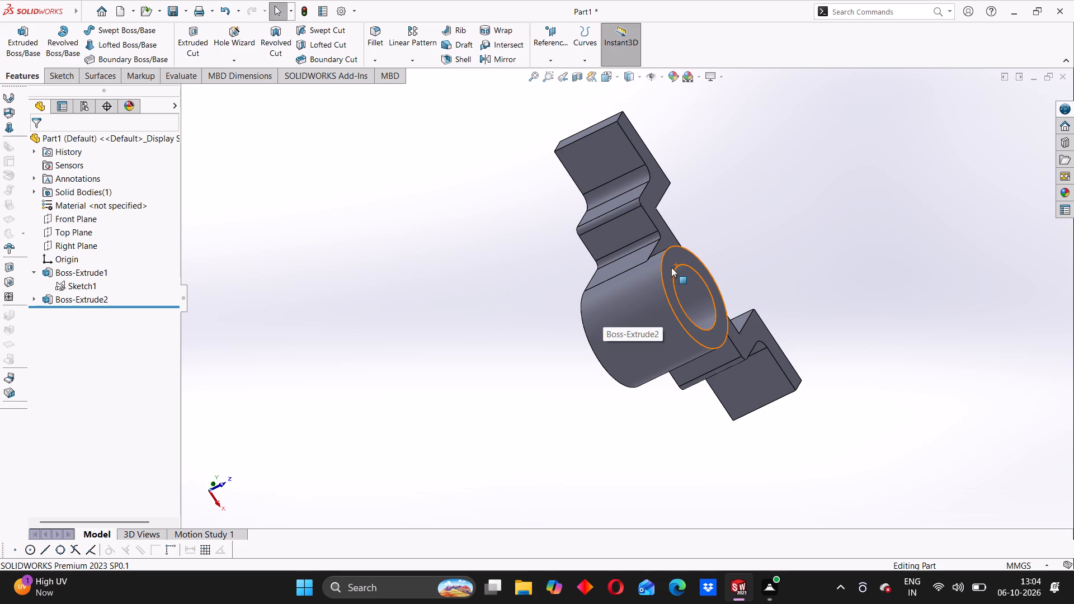
Inspect the bracket and its protruding ring from the front, back and sides.
scroll(605, 247, "down", 1)
scroll(618, 273, "up", 3)
middle_click_drag(587, 349, 591, 339)
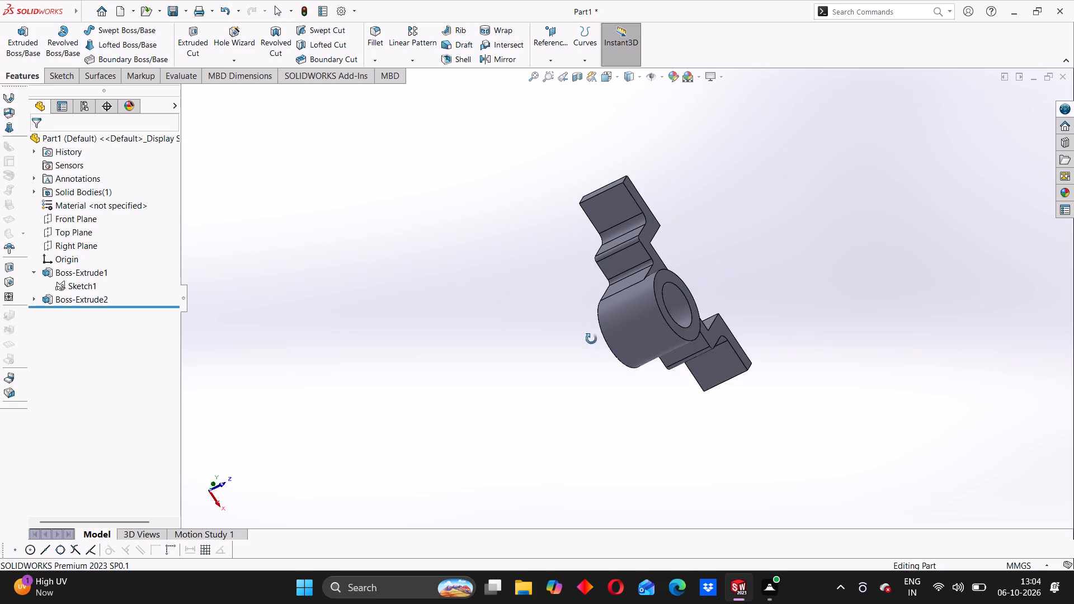
middle_click_drag(591, 339, 564, 178)
scroll(618, 293, "down", 2)
scroll(618, 293, "up", 3)
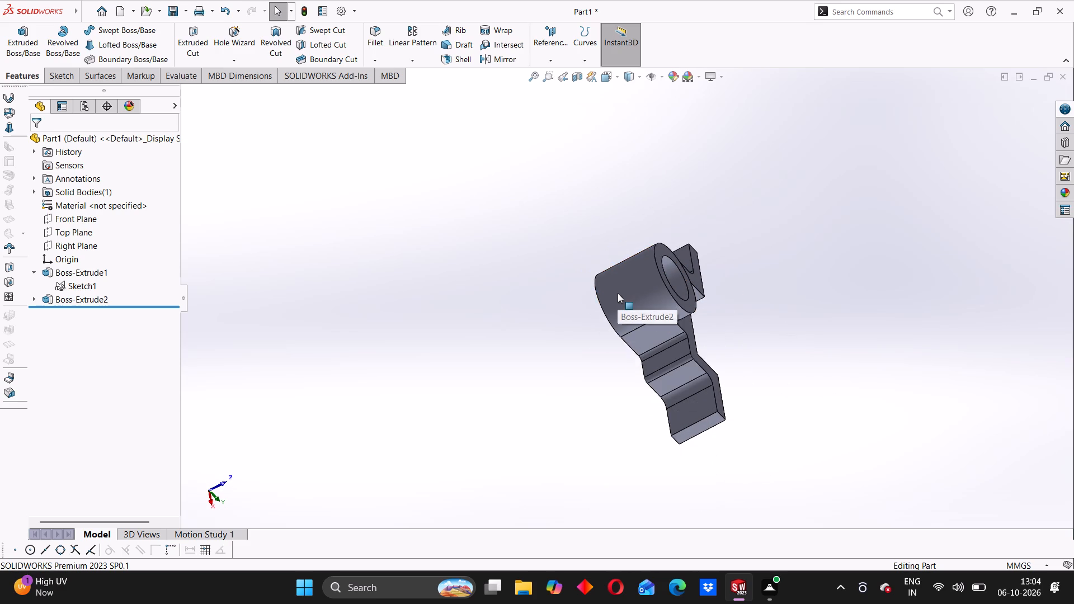
middle_click_drag(602, 340, 662, 400)
scroll(644, 345, "down", 2)
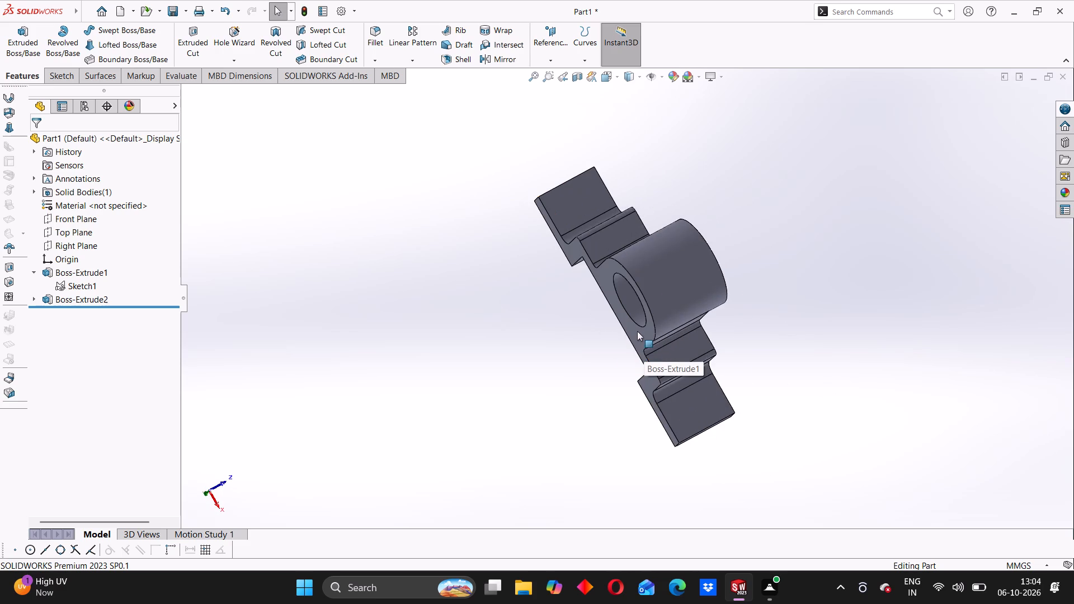
middle_click_drag(623, 342, 594, 415)
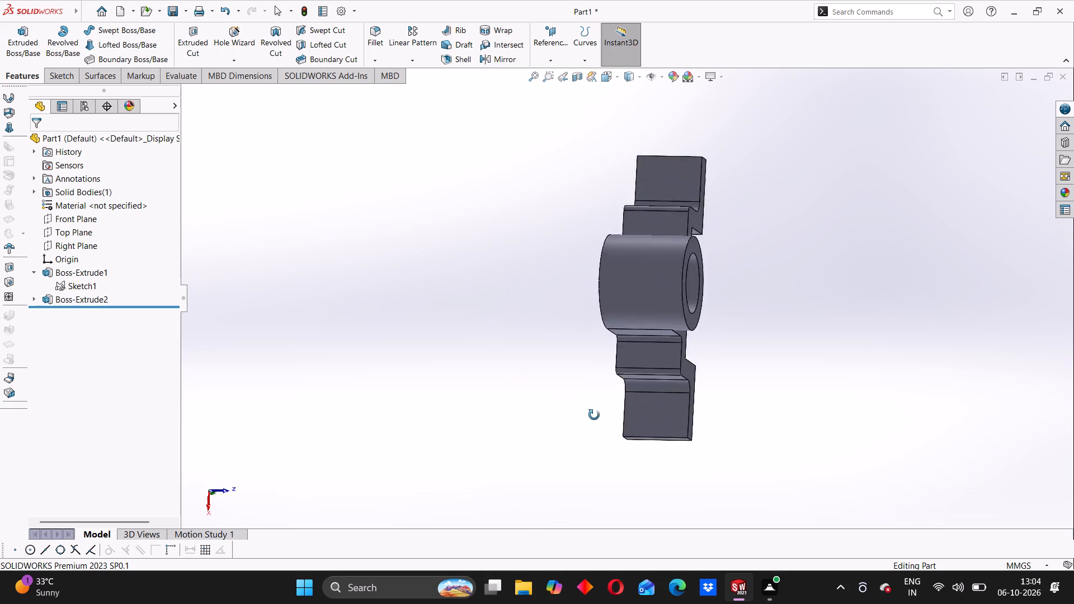
middle_click_drag(594, 415, 452, 228)
middle_click_drag(831, 285, 661, 362)
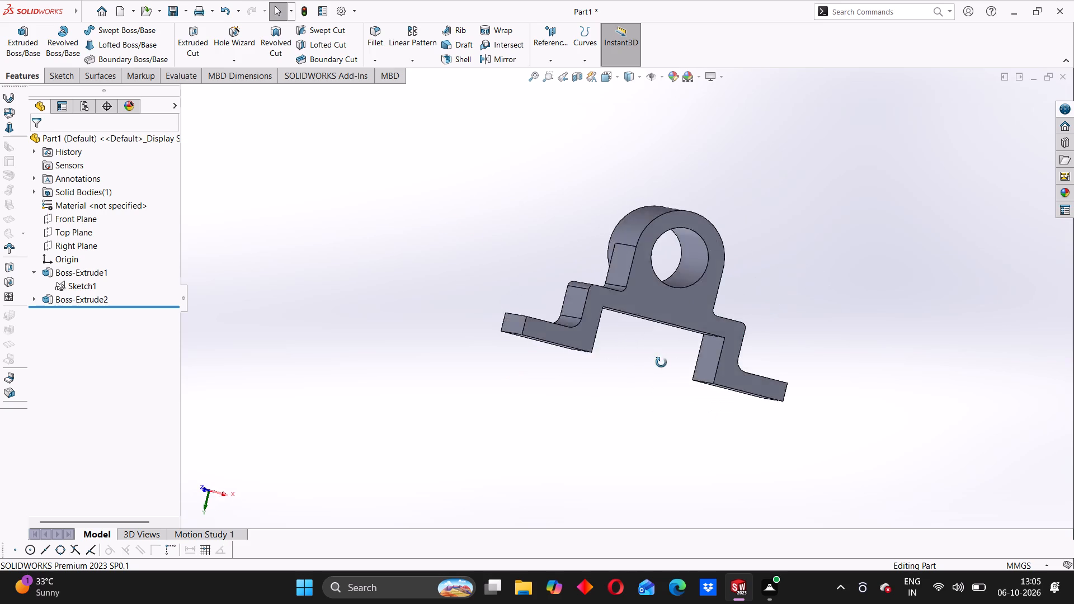
middle_click_drag(661, 362, 919, 439)
scroll(652, 310, "down", 2)
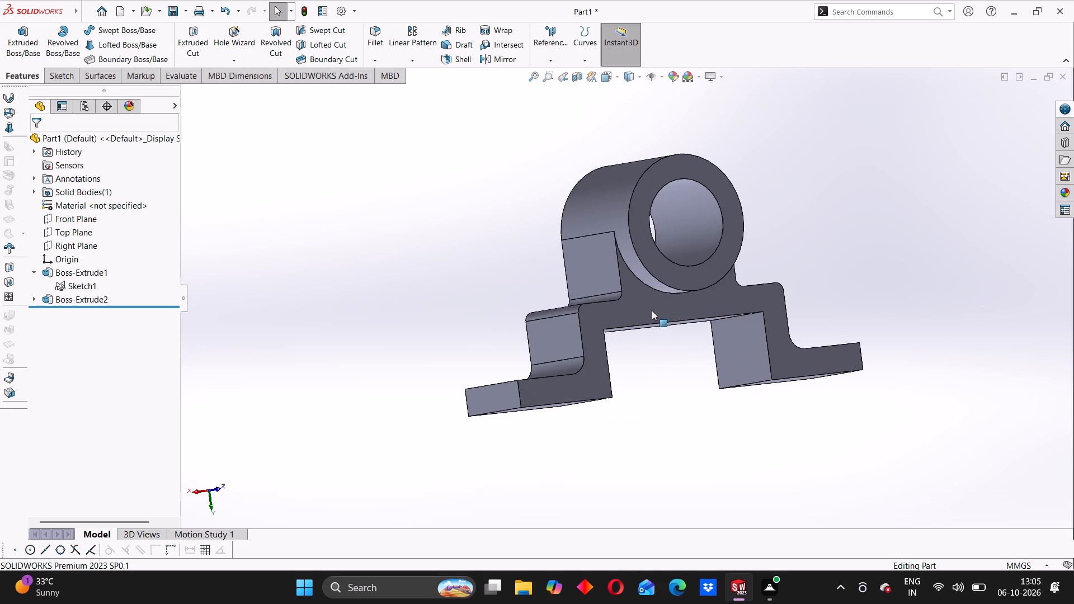
scroll(714, 304, "up", 2)
middle_click_drag(711, 304, 660, 328)
scroll(658, 327, "up", 1)
scroll(643, 280, "down", 2)
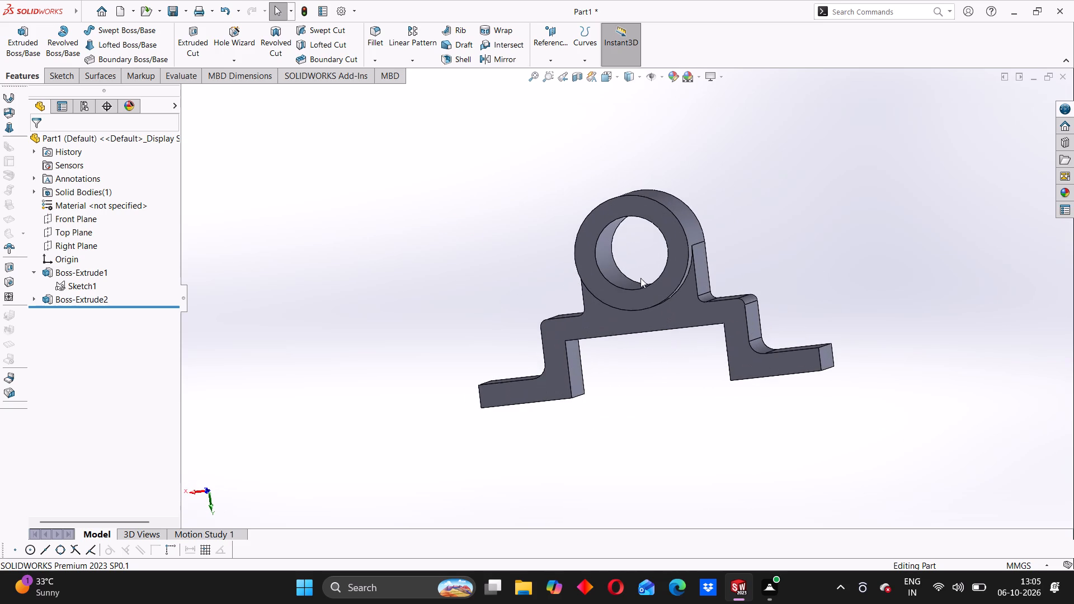
Sketch a circle of about 6 mm radius near the centre of the upper face of the bracket's +X foot.
scroll(640, 278, "down", 1)
middle_click_drag(586, 311, 709, 371)
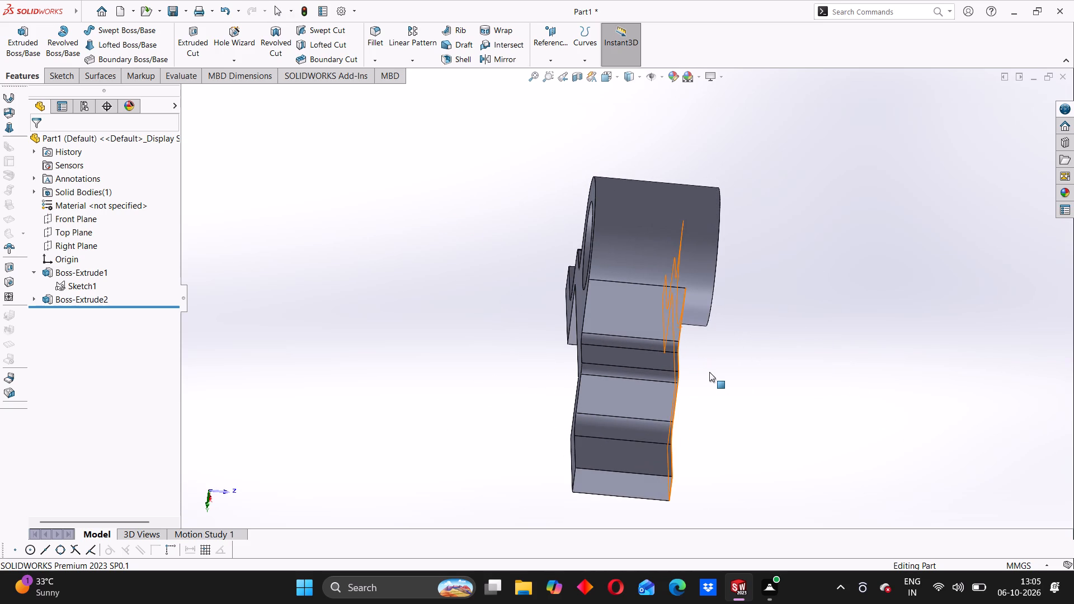
middle_click_drag(604, 340, 587, 421)
scroll(591, 426, "up", 4)
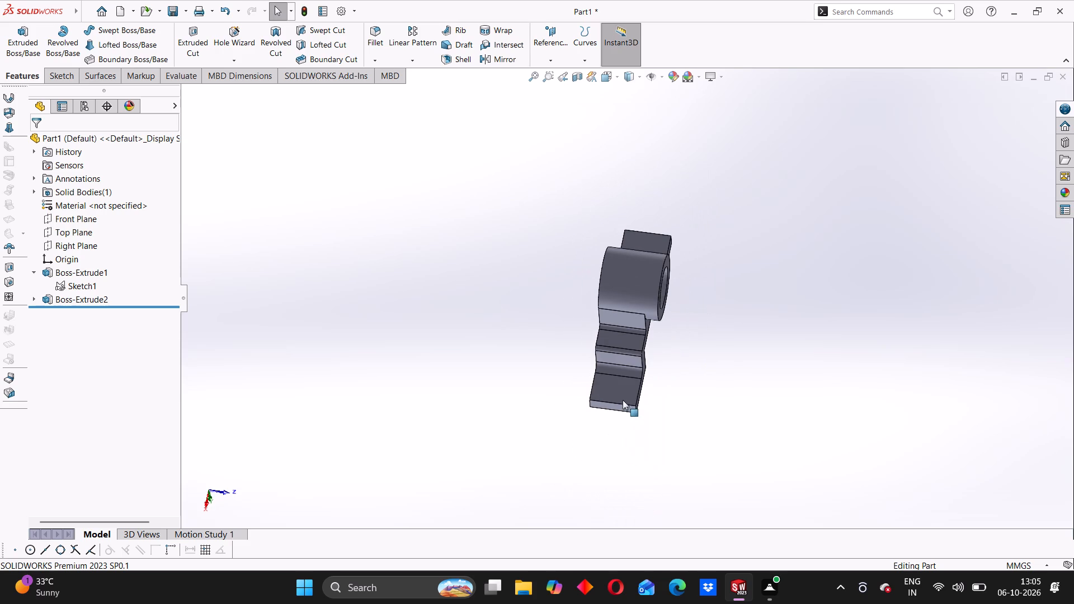
scroll(618, 395, "down", 3)
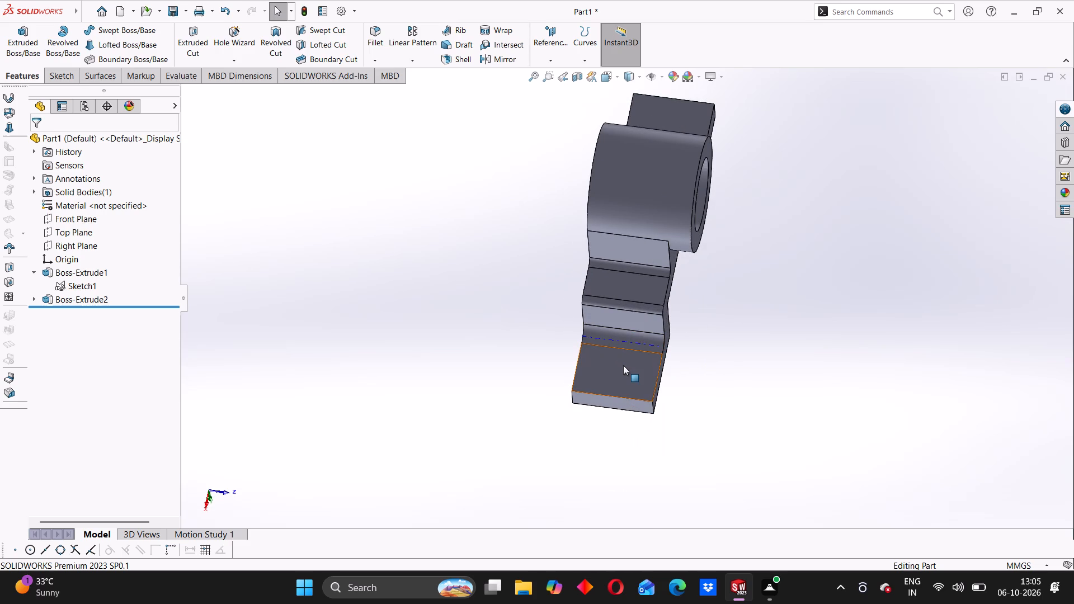
left_click(621, 369)
left_click(676, 339)
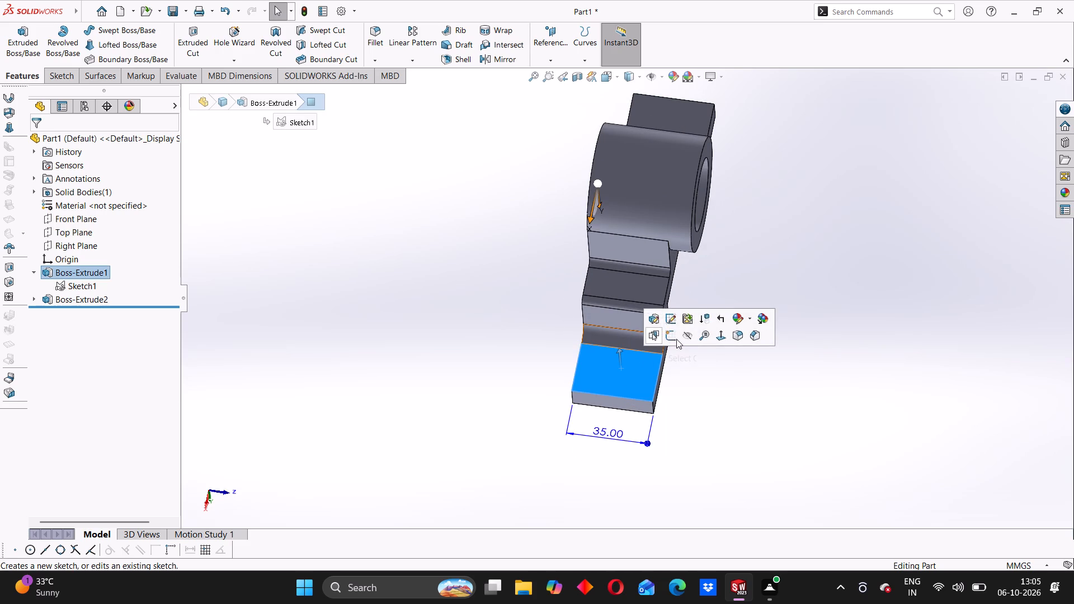
scroll(849, 290, "down", 2)
scroll(781, 292, "down", 1)
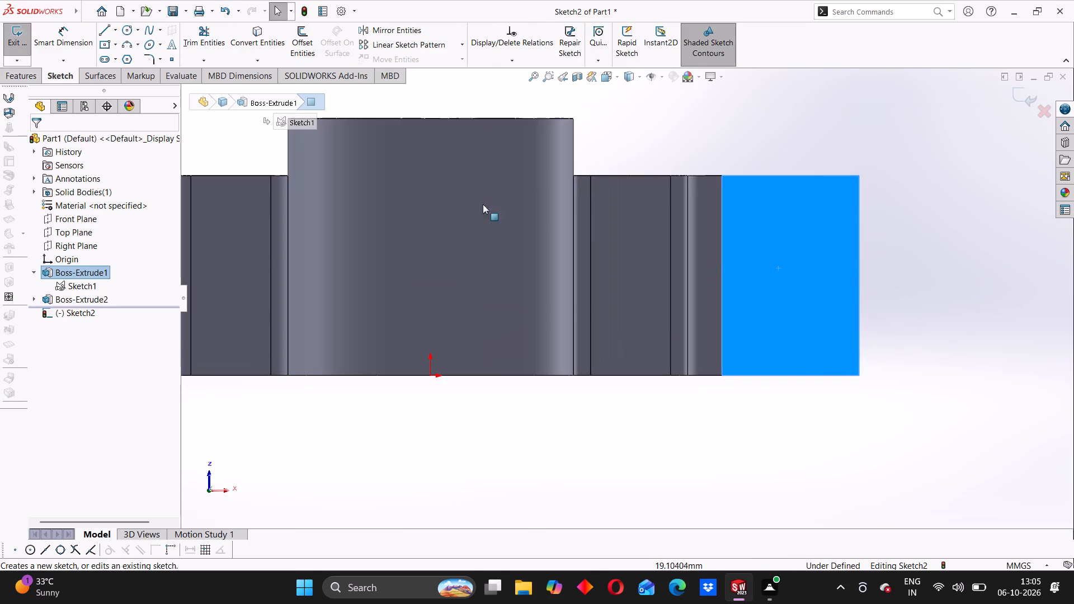
left_click(130, 32)
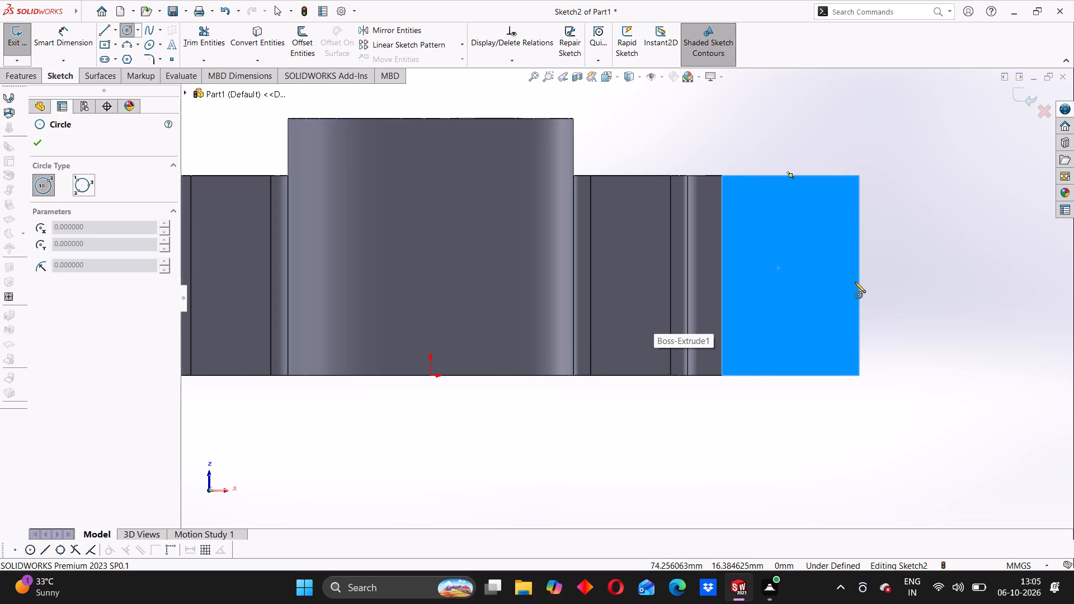
left_click(789, 275)
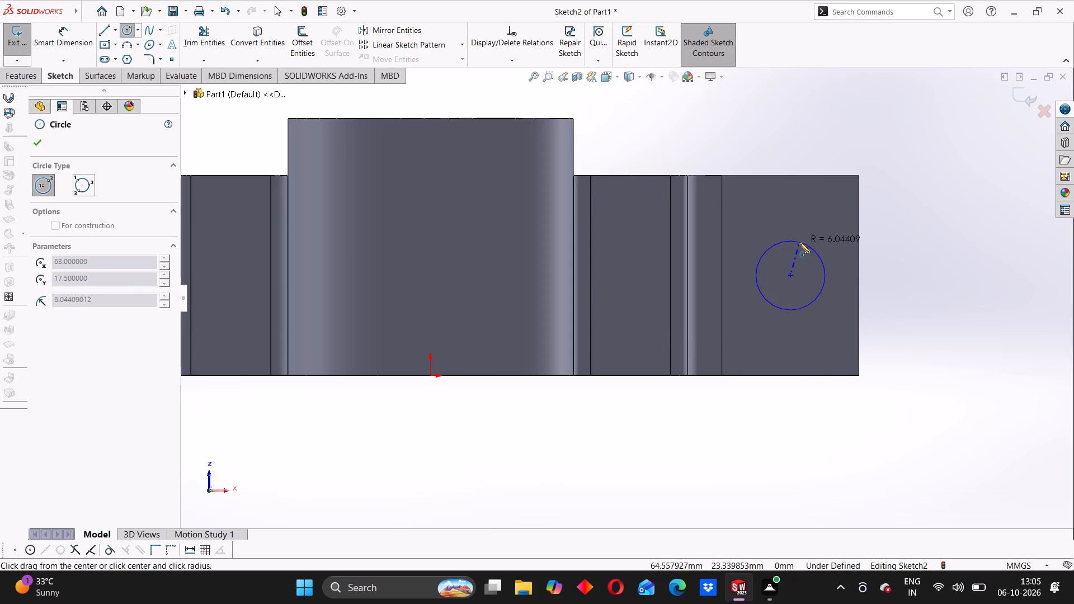
left_click(799, 242)
Draw a vertical construction centerline about 80 mm long through the origin, crossing the full width of the bracket.
scroll(709, 271, "up", 3)
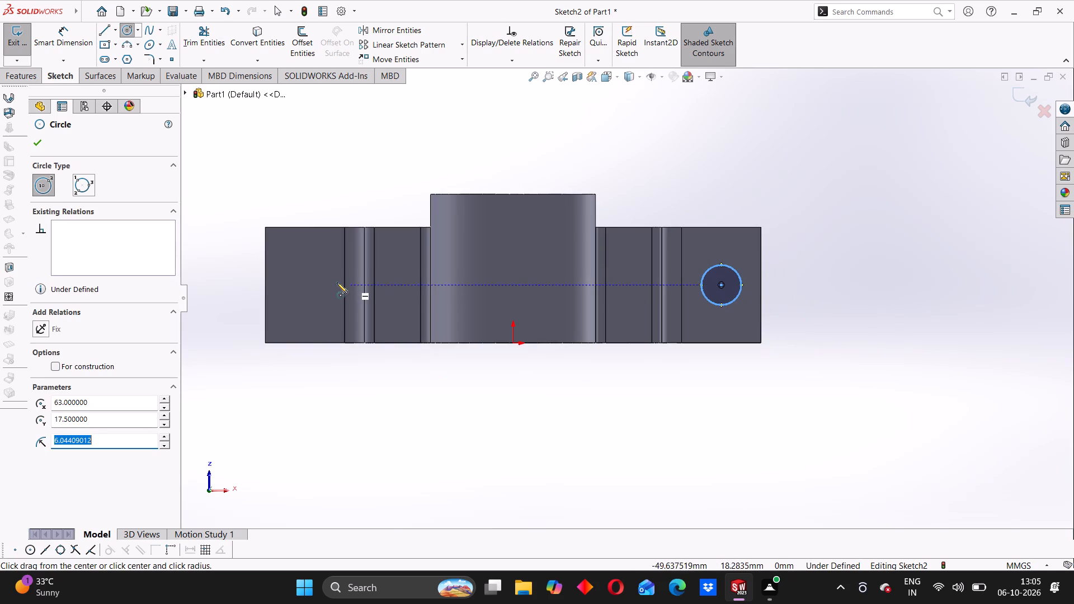
scroll(282, 280, "up", 1)
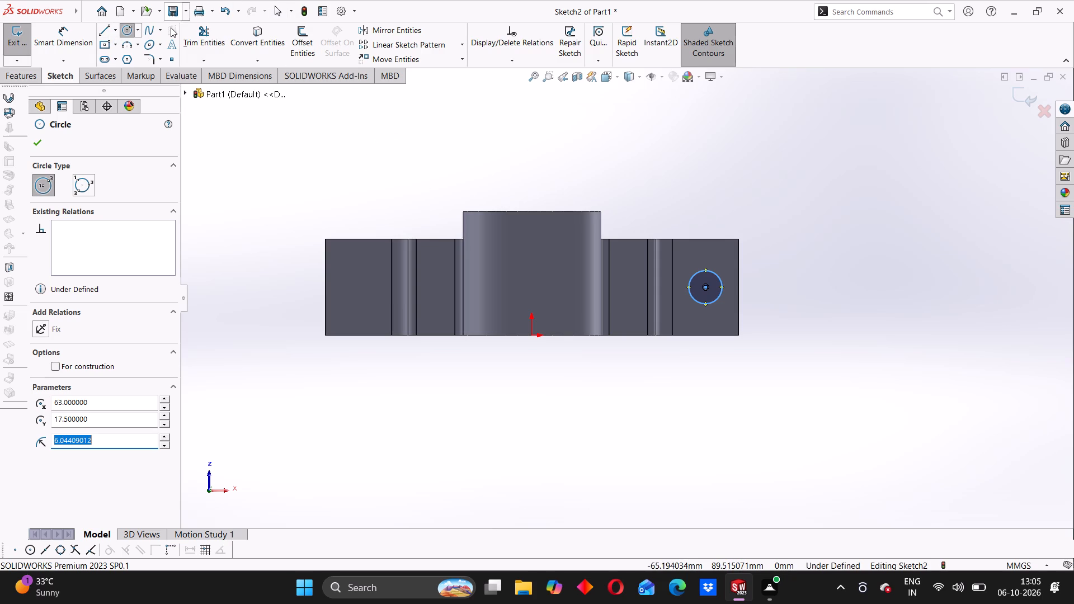
left_click(119, 30)
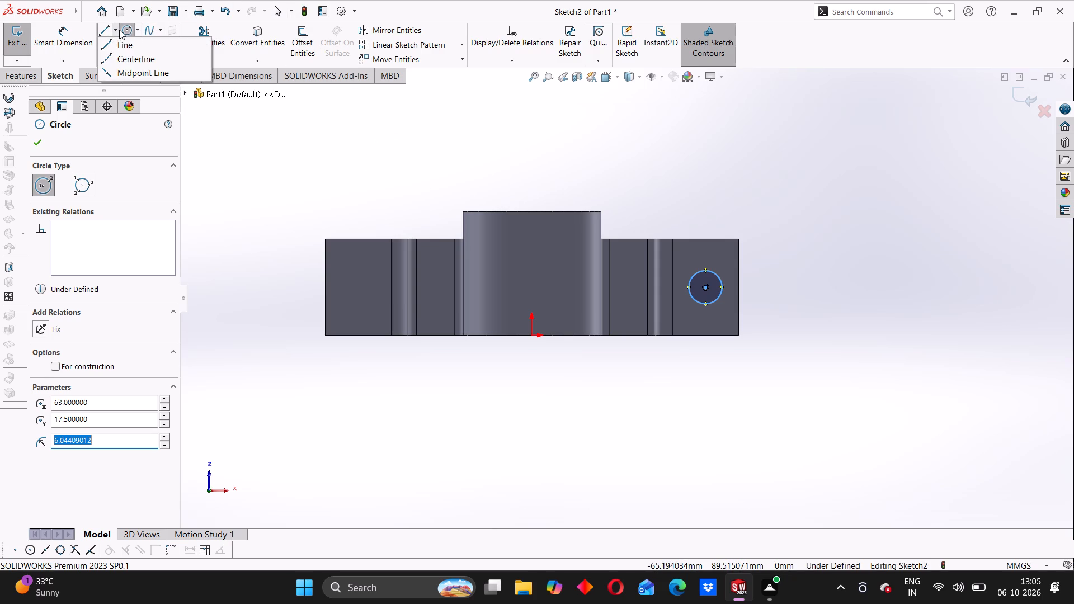
left_click(121, 56)
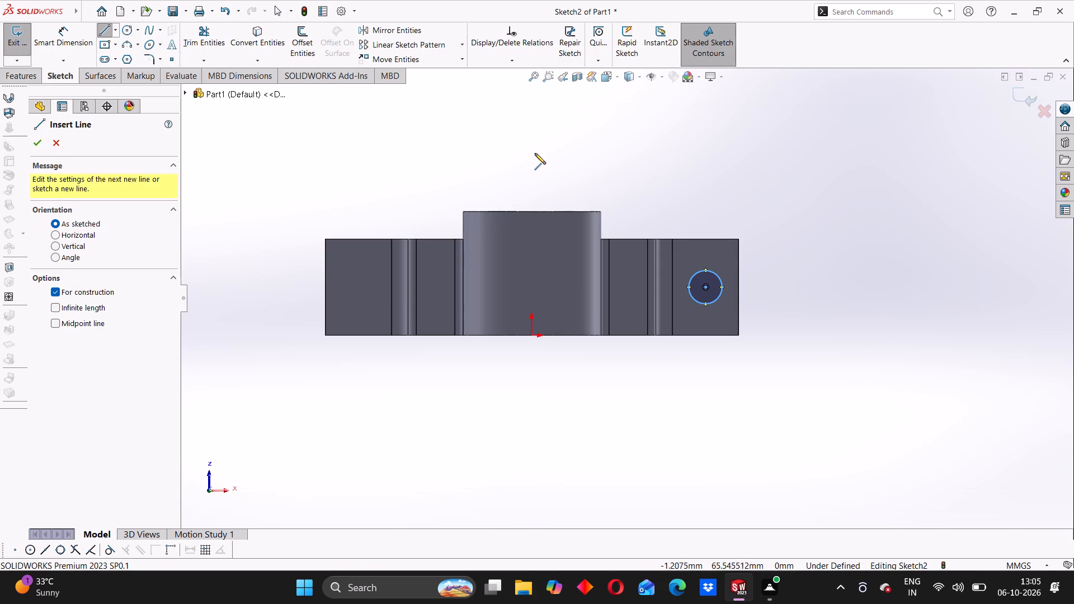
left_click(535, 153)
left_click(530, 374)
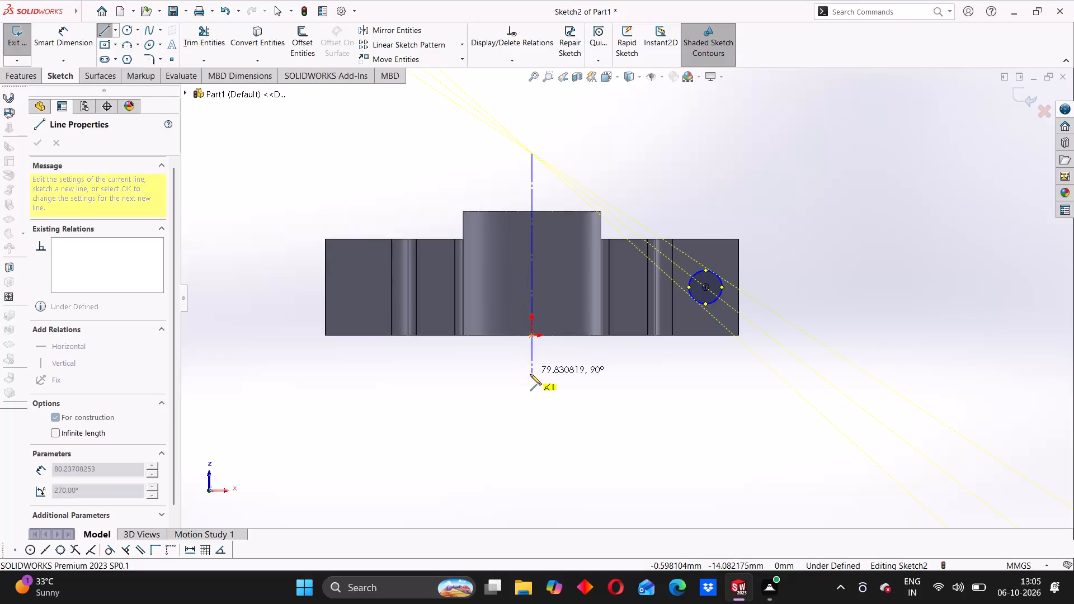
Dimension the circle's centre 63 mm from the centerline.
left_click(73, 48)
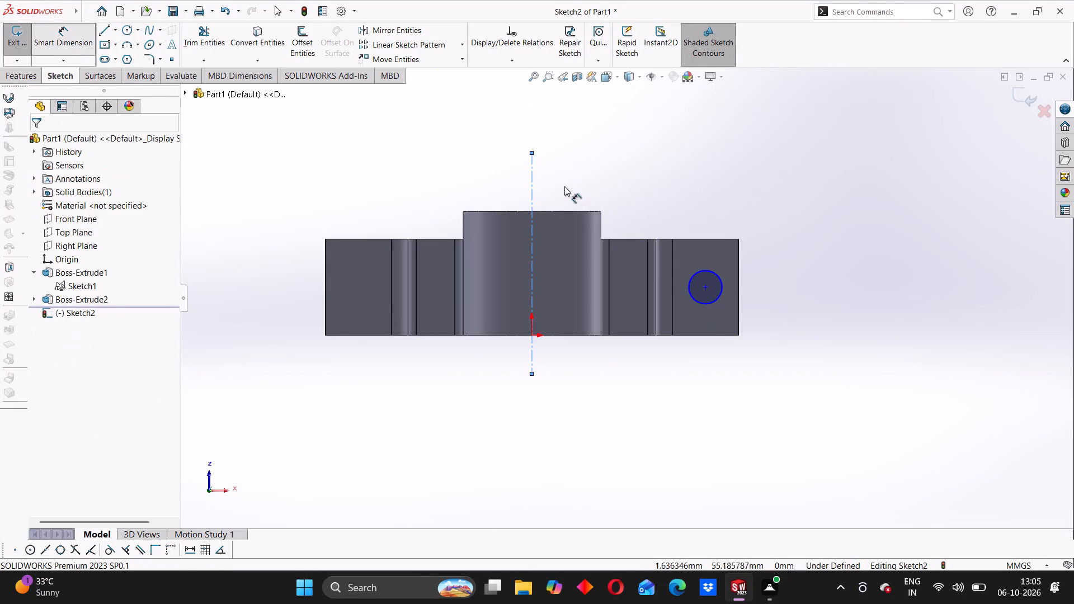
left_click(535, 191)
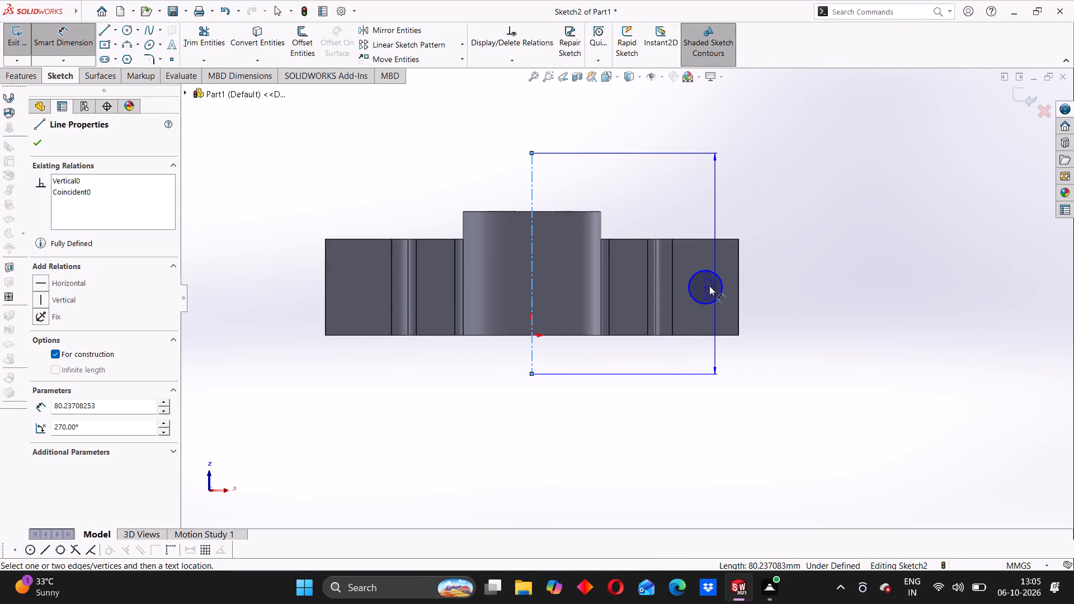
left_click(706, 286)
left_click(687, 172)
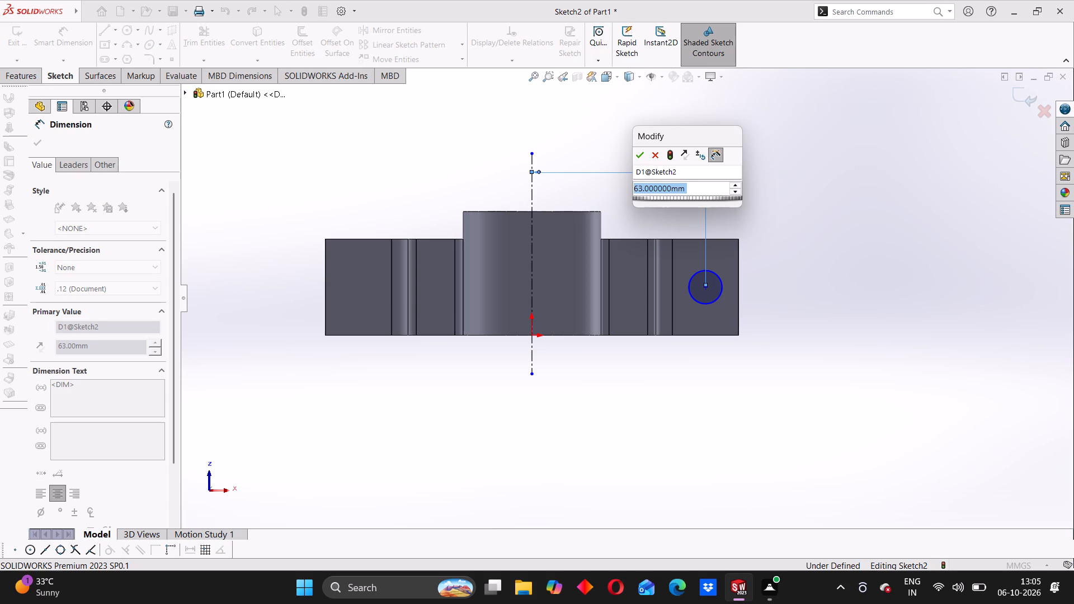
left_click(635, 158)
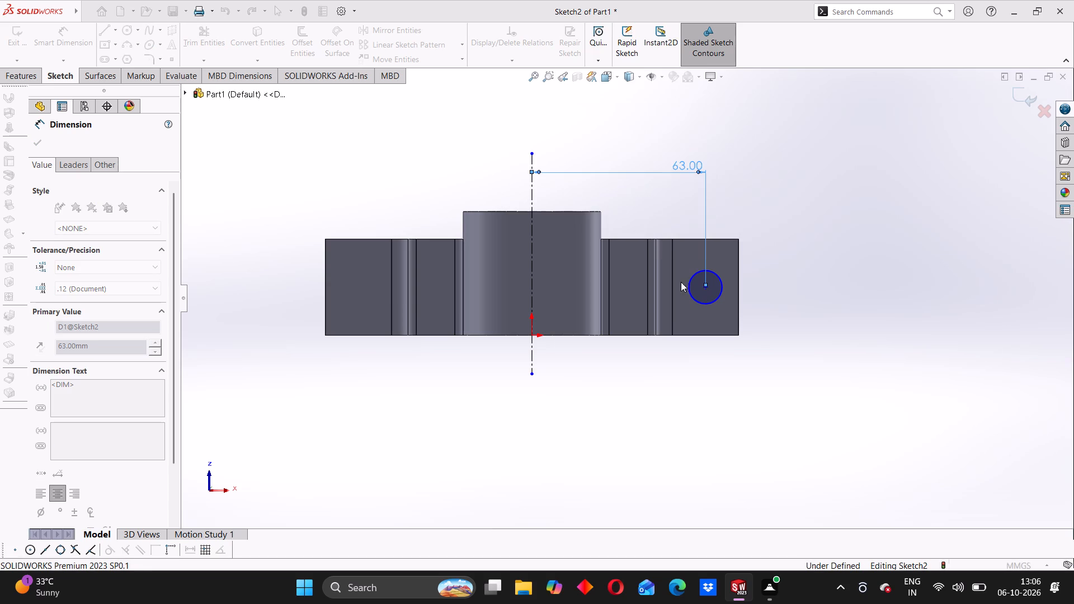
Dimension the circle's diameter as 10 mm.
left_click(720, 294)
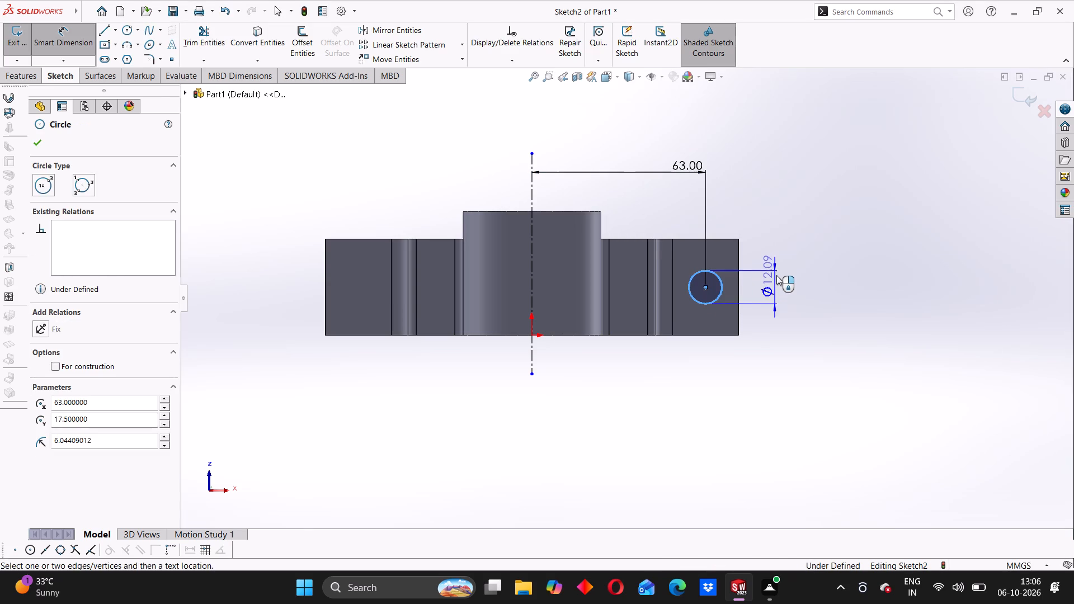
left_click(776, 275)
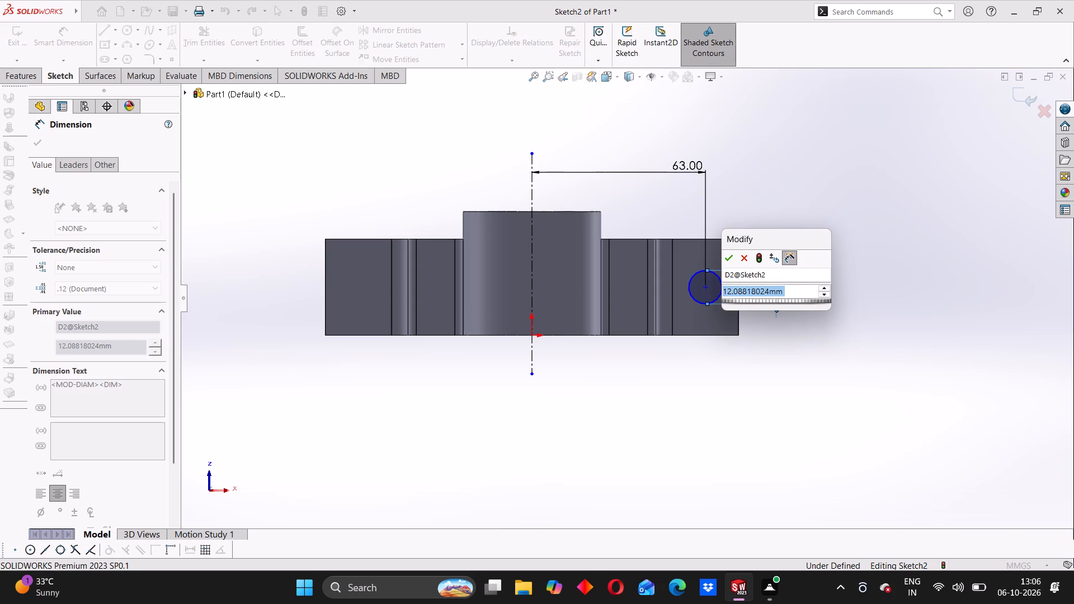
type("10")
key("Return")
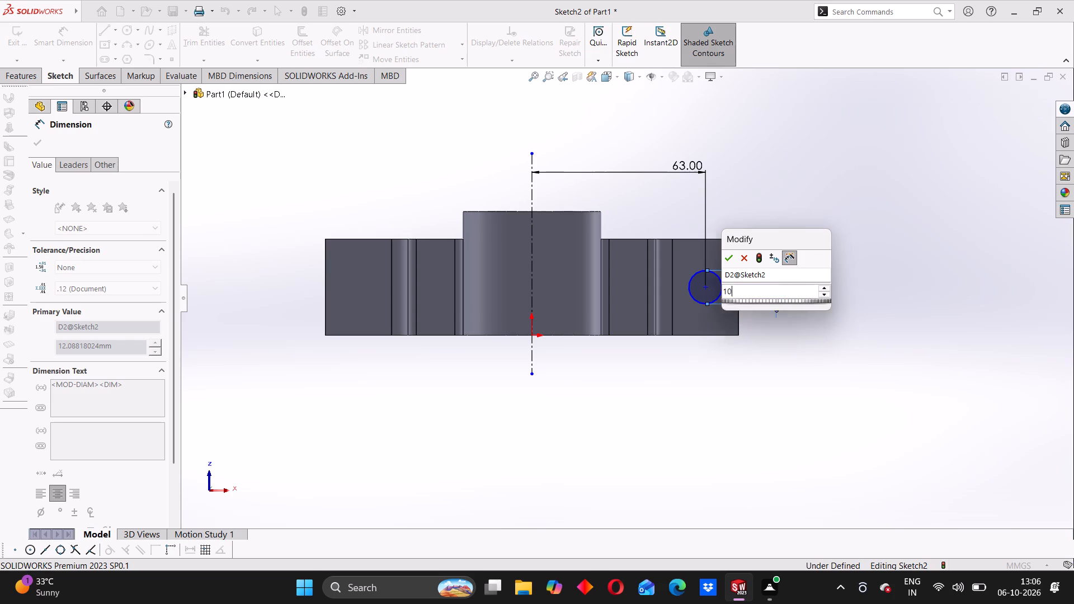
left_click(798, 289)
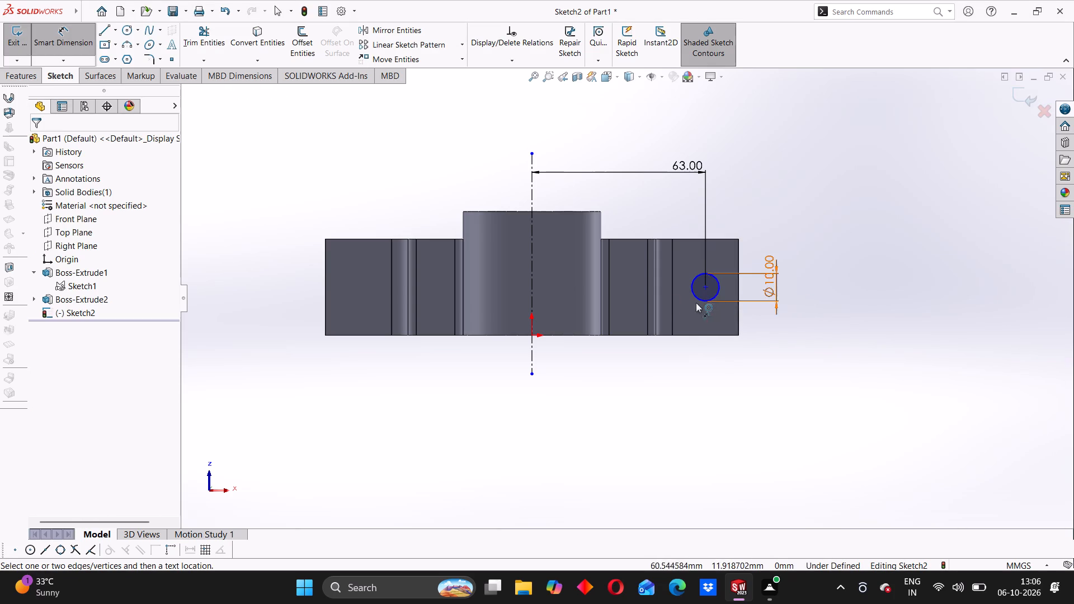
Dimension the circle's centre 17.5 mm from the foot's long edge on the origin side.
scroll(675, 298, "down", 2)
left_click(716, 284)
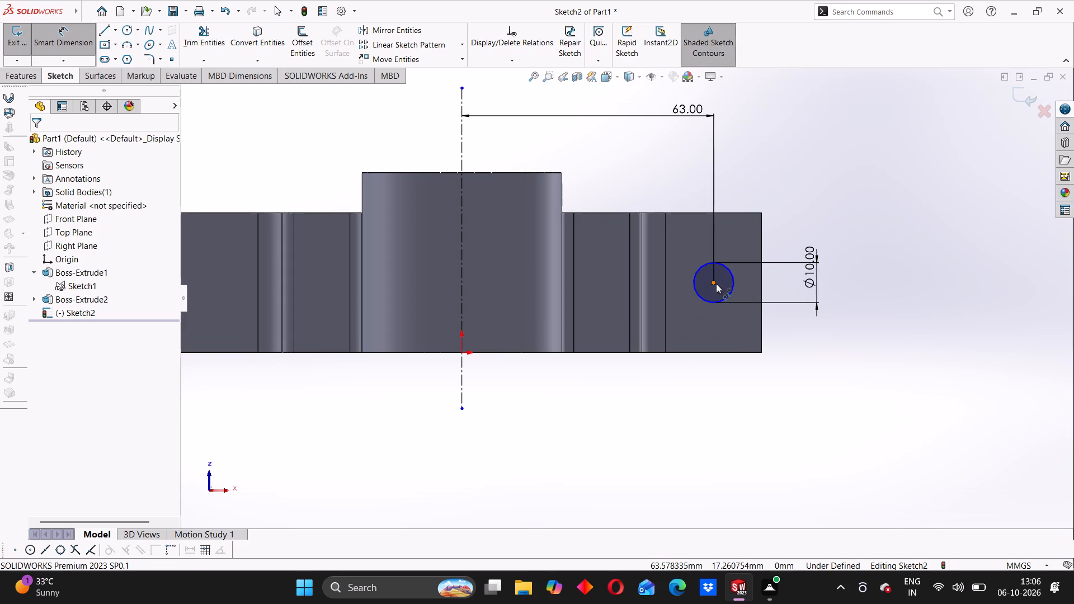
left_click(717, 352)
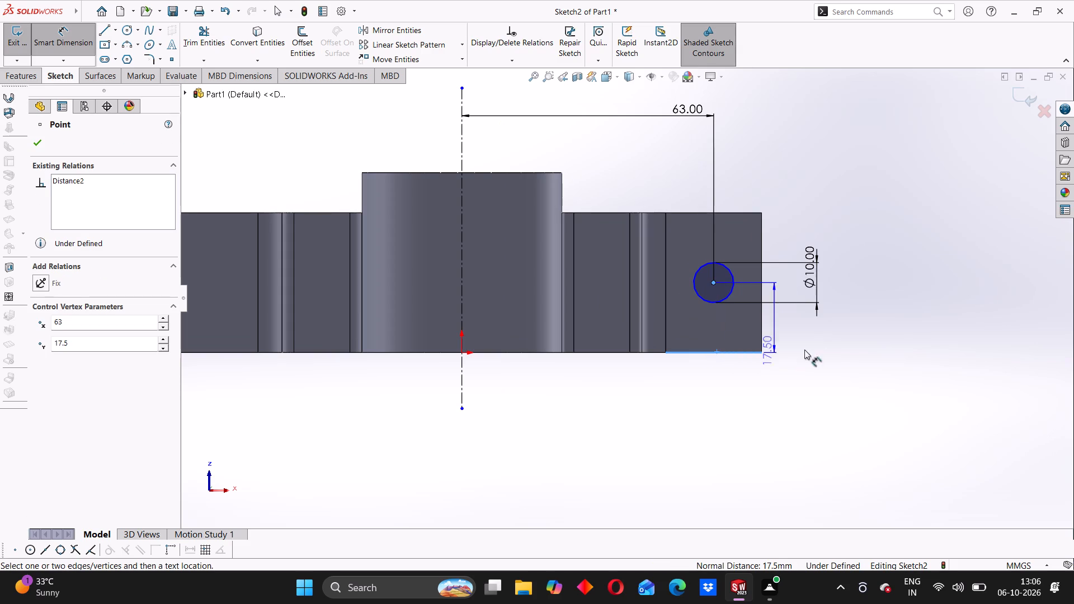
left_click(887, 322)
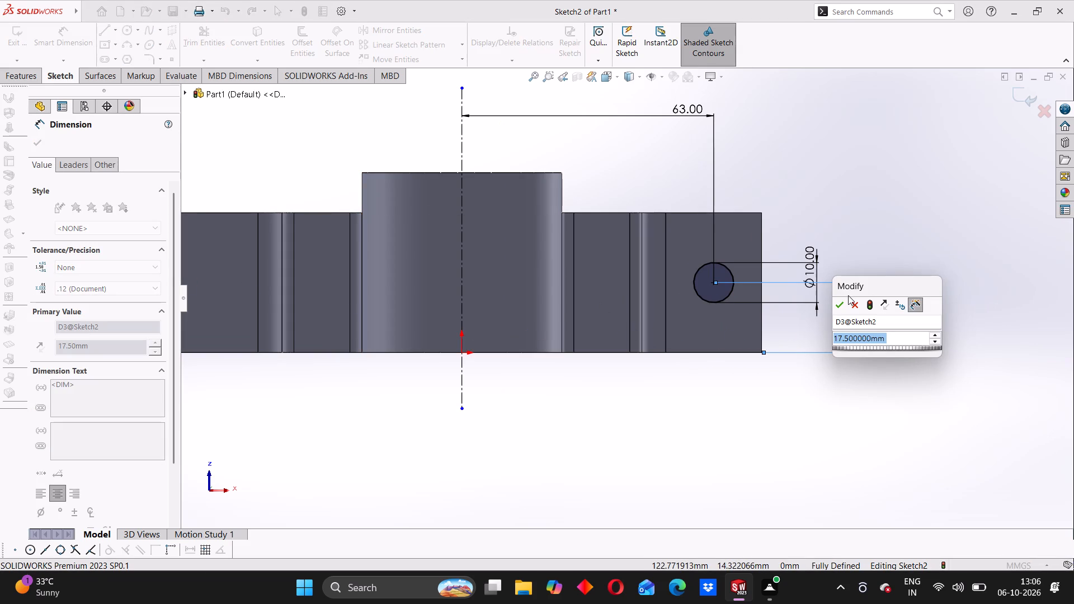
left_click(842, 304)
Mirror a copy of the 10 mm circle about the vertical centerline onto the opposite foot.
scroll(524, 343, "up", 5)
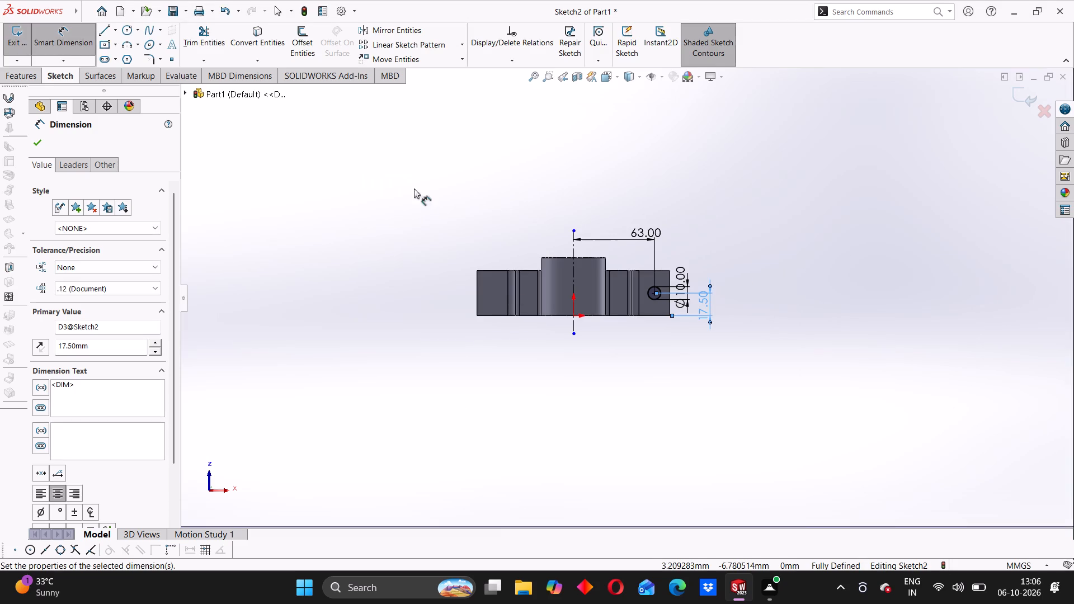
left_click(398, 29)
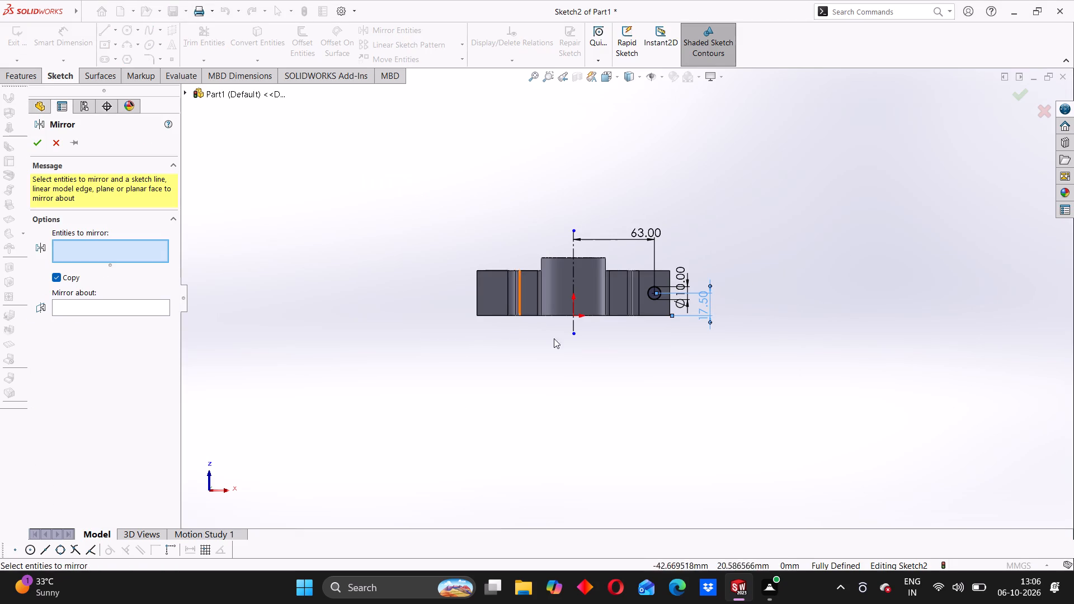
scroll(653, 291, "down", 4)
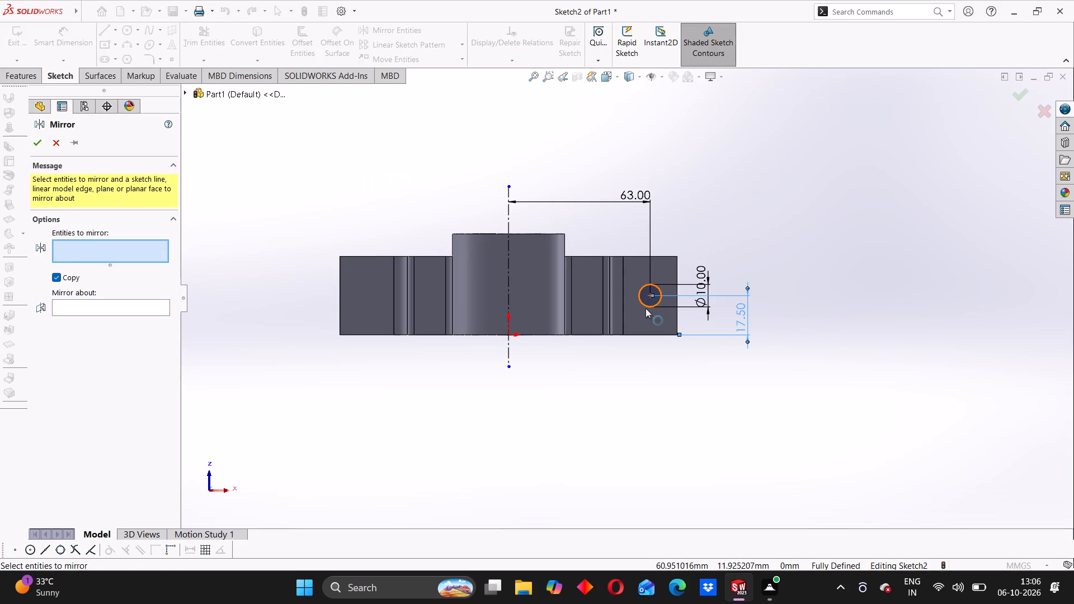
left_click(648, 305)
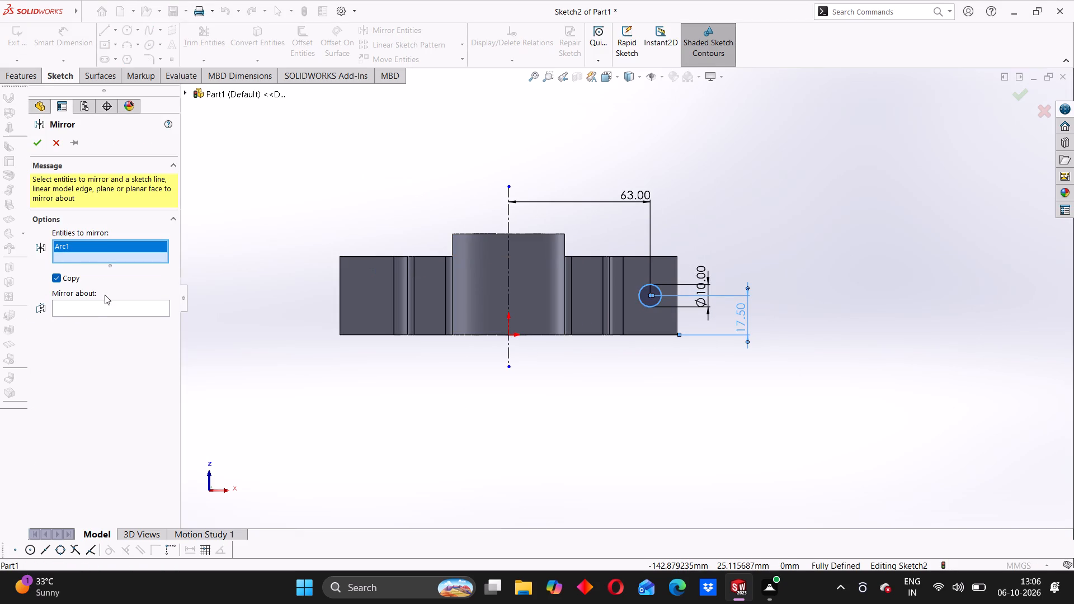
left_click(91, 313)
left_click(139, 307)
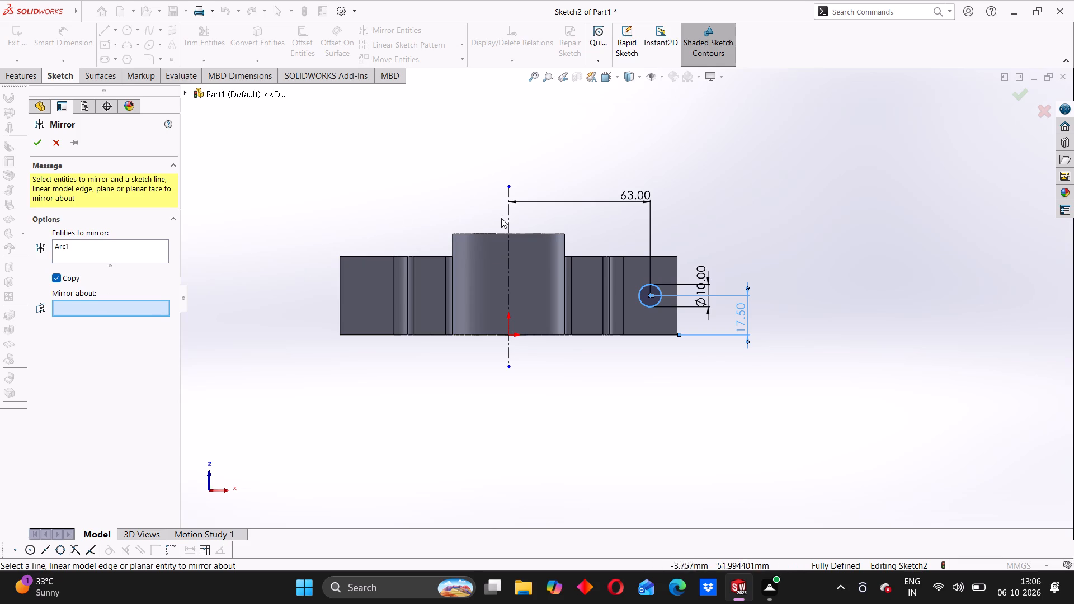
left_click(508, 219)
left_click(41, 141)
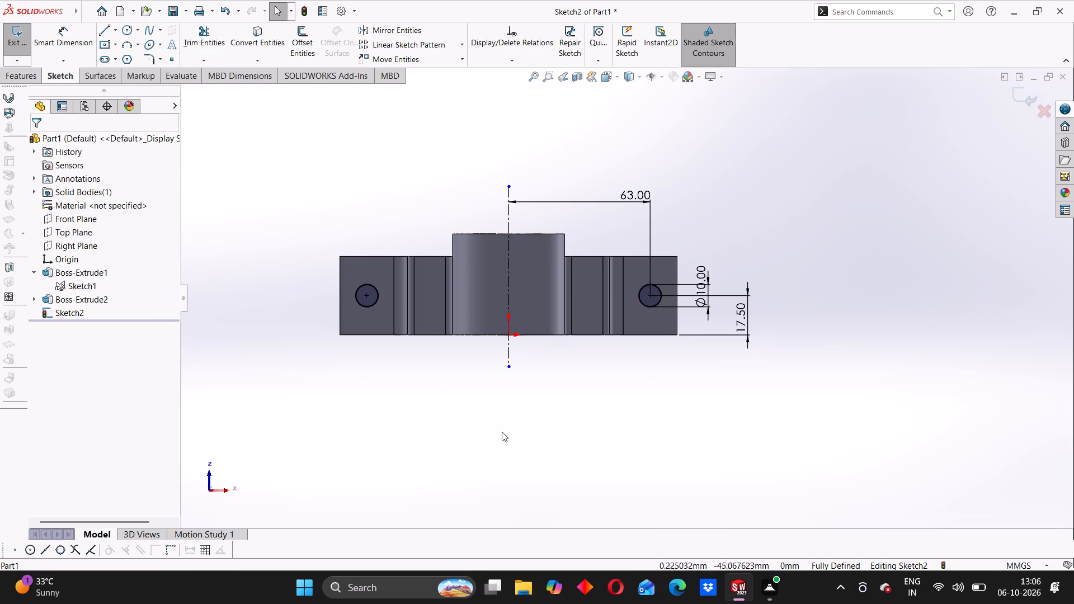
Cut both 10 mm circles through the feet with a 45 mm blind Extruded Cut.
left_click(26, 77)
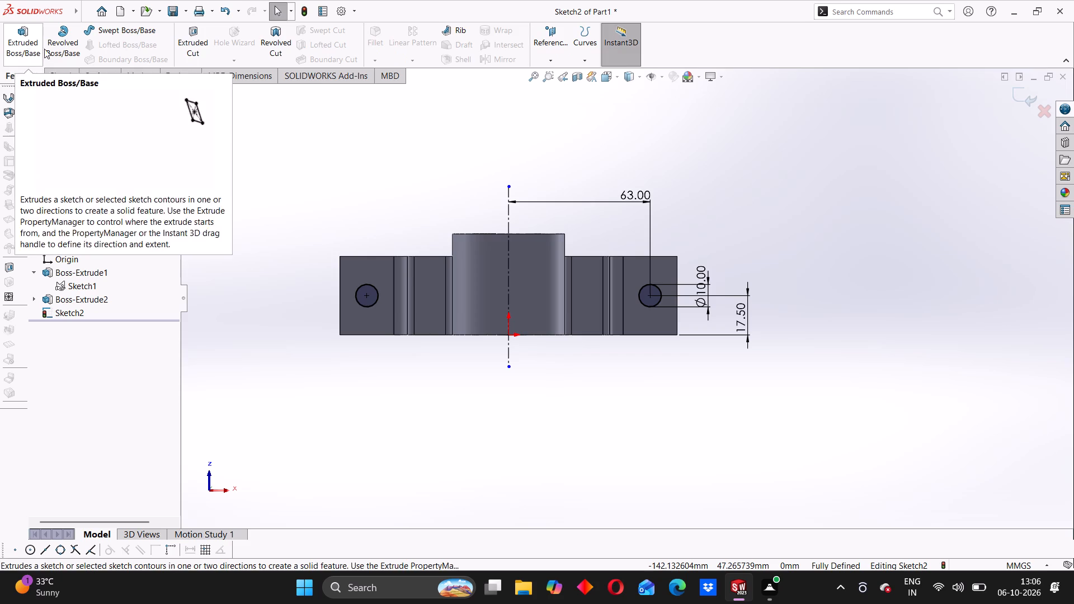
left_click(205, 42)
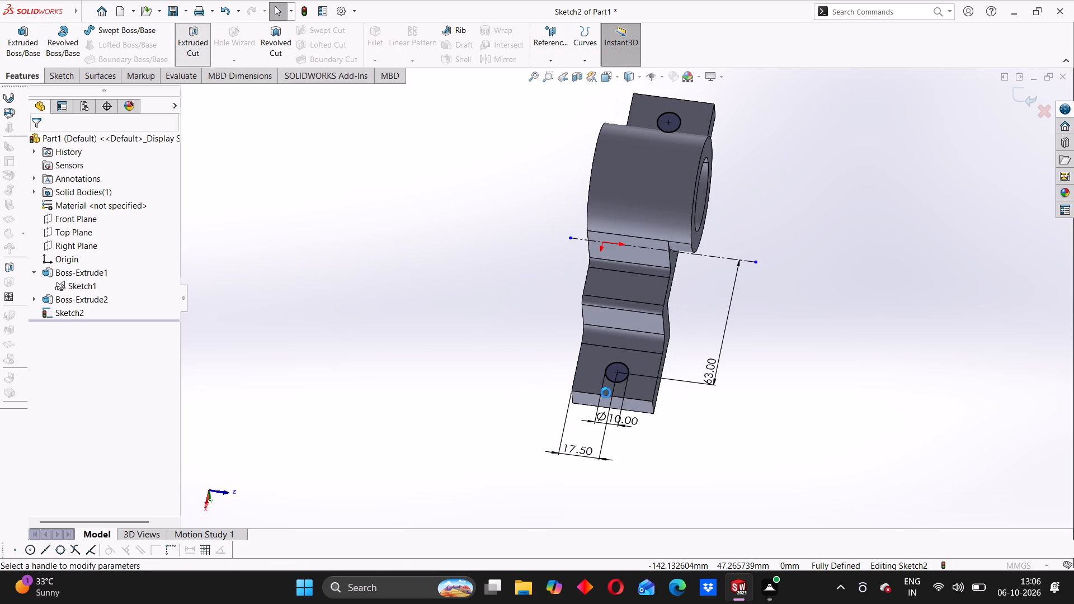
middle_click_drag(686, 431, 574, 427)
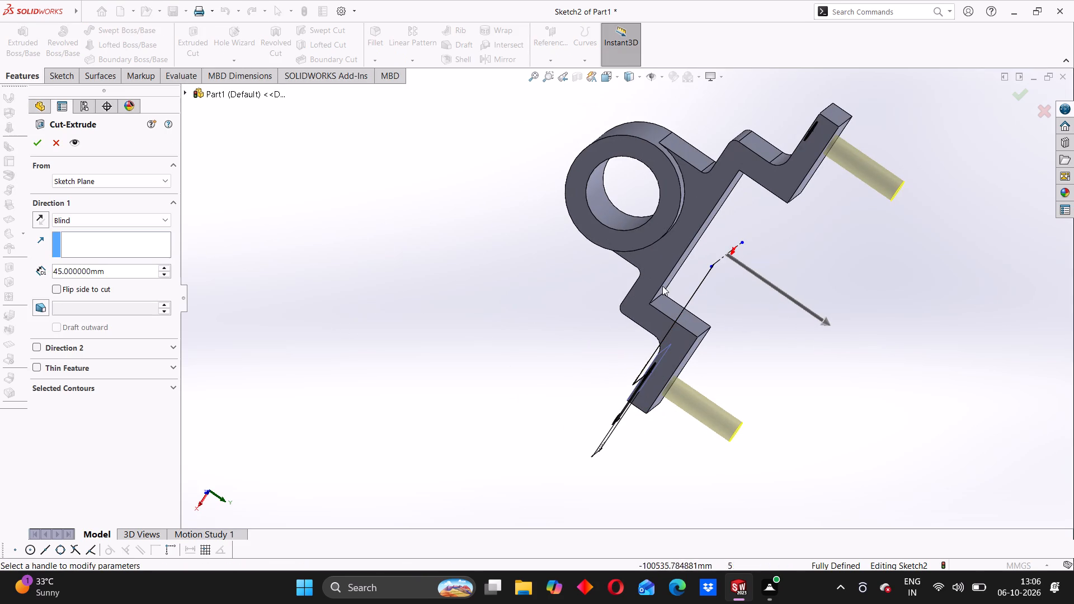
left_click(38, 141)
Inspect the bracket and the mounting holes in its two feet from several angles.
middle_click_drag(556, 377, 588, 372)
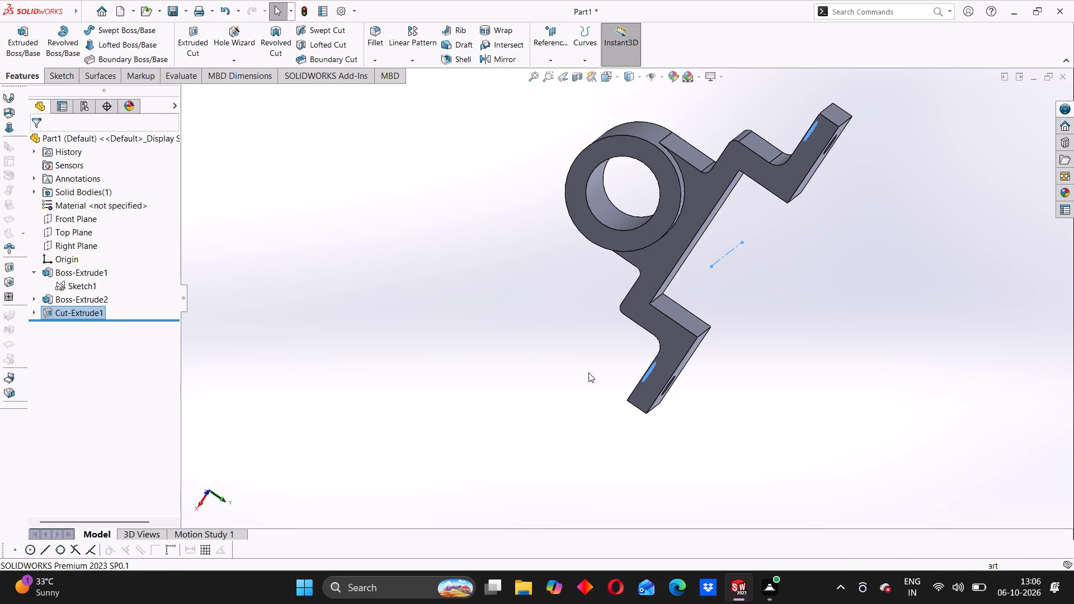
middle_click_drag(588, 372, 695, 353)
left_click(431, 344)
scroll(591, 258, "down", 3)
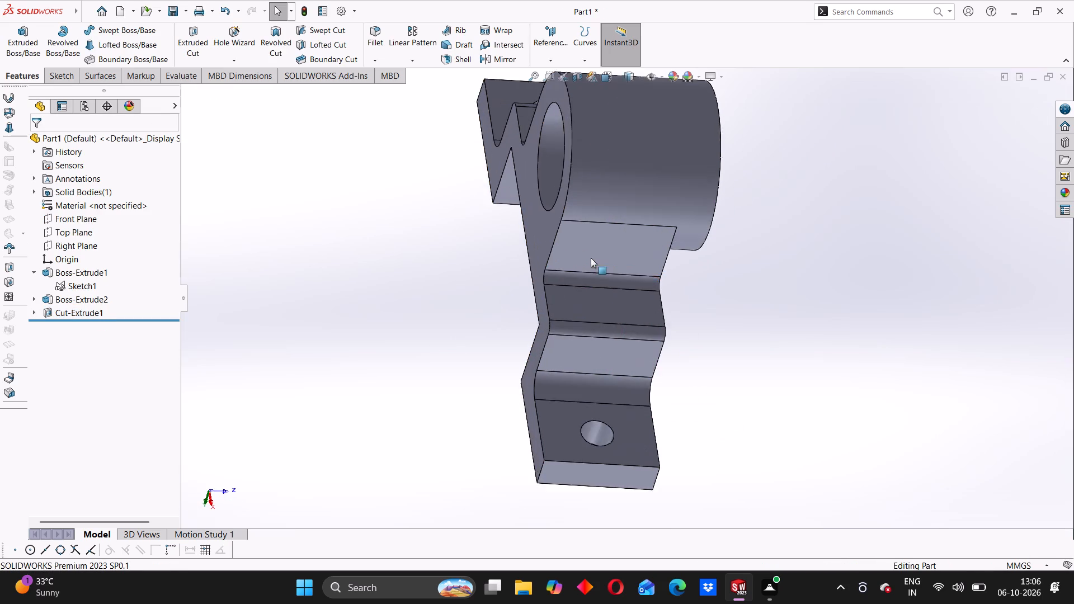
scroll(581, 352, "down", 2)
scroll(588, 372, "up", 3)
middle_click_drag(595, 384, 574, 455)
scroll(586, 373, "up", 5)
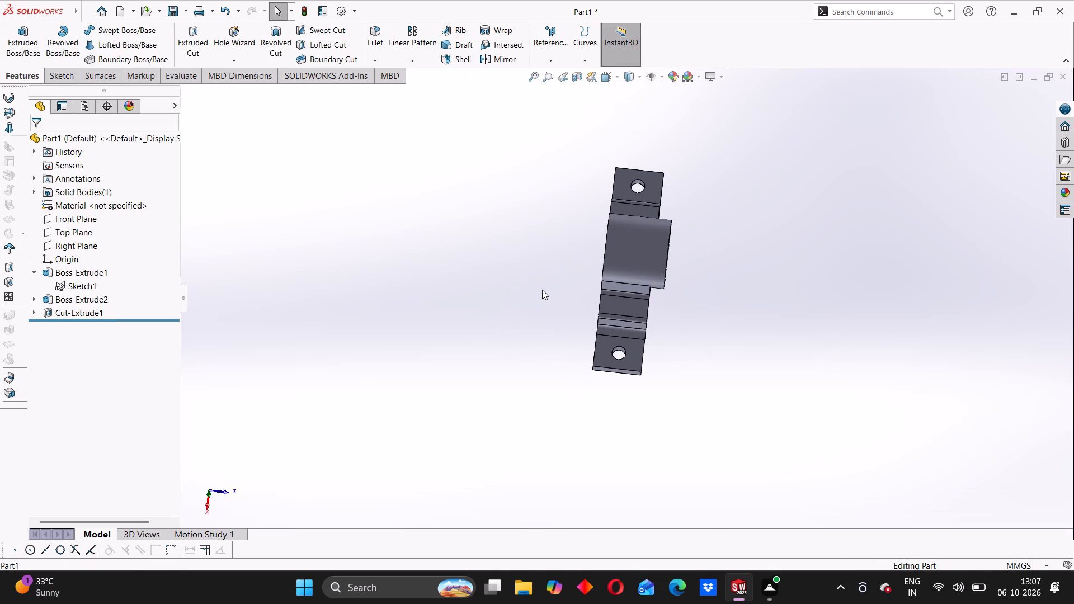
Examine the bracket's stepped sides, ring and foot holes from several angles.
scroll(542, 289, "down", 1)
scroll(578, 249, "down", 2)
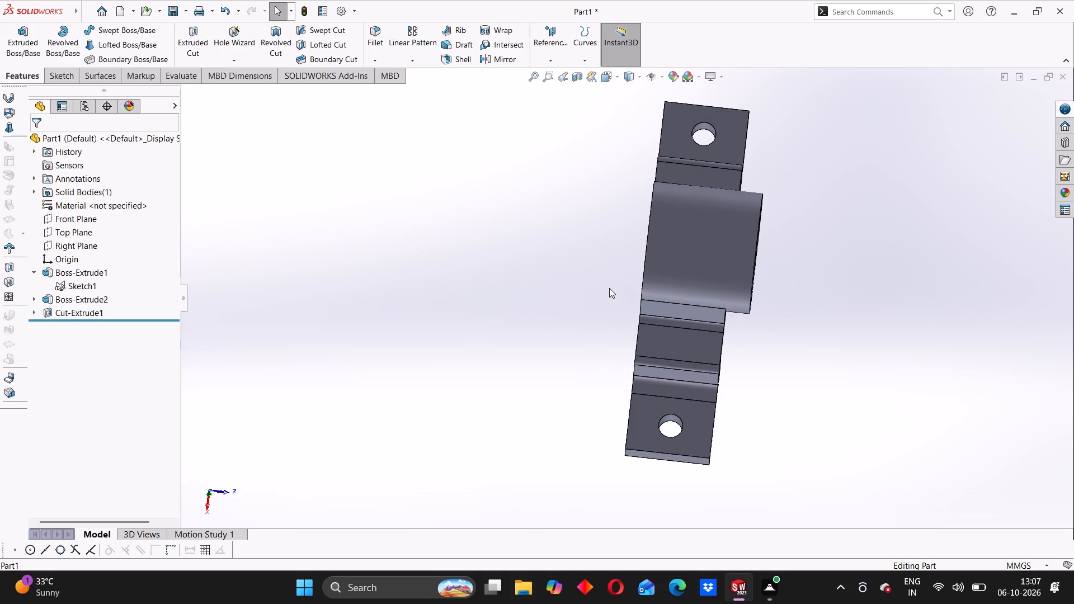
scroll(638, 247, "down", 2)
scroll(692, 337, "up", 3)
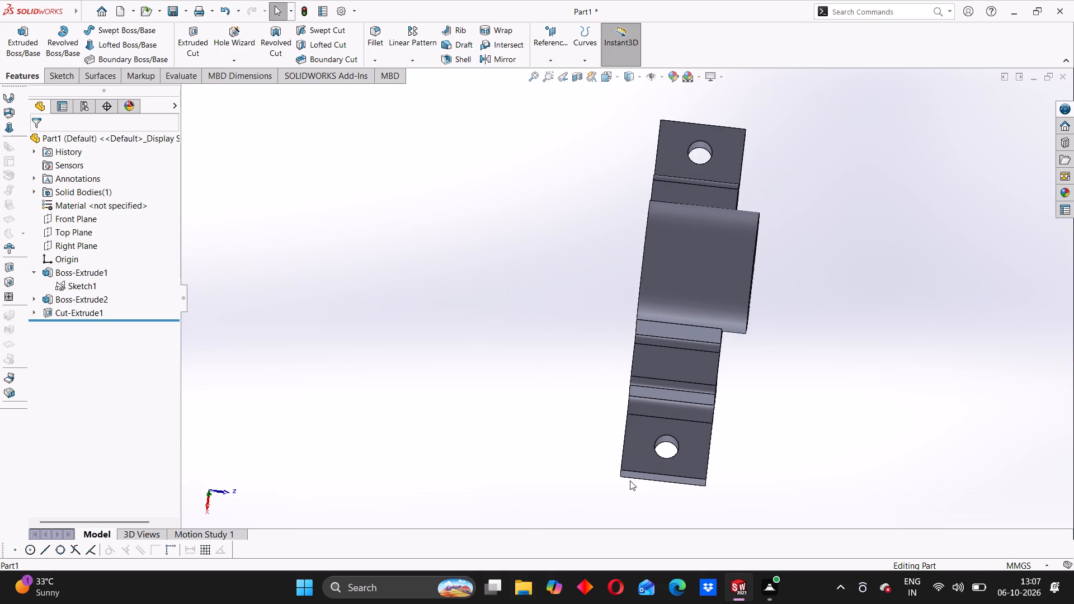
middle_click_drag(630, 480, 660, 352)
middle_click_drag(648, 409, 619, 375)
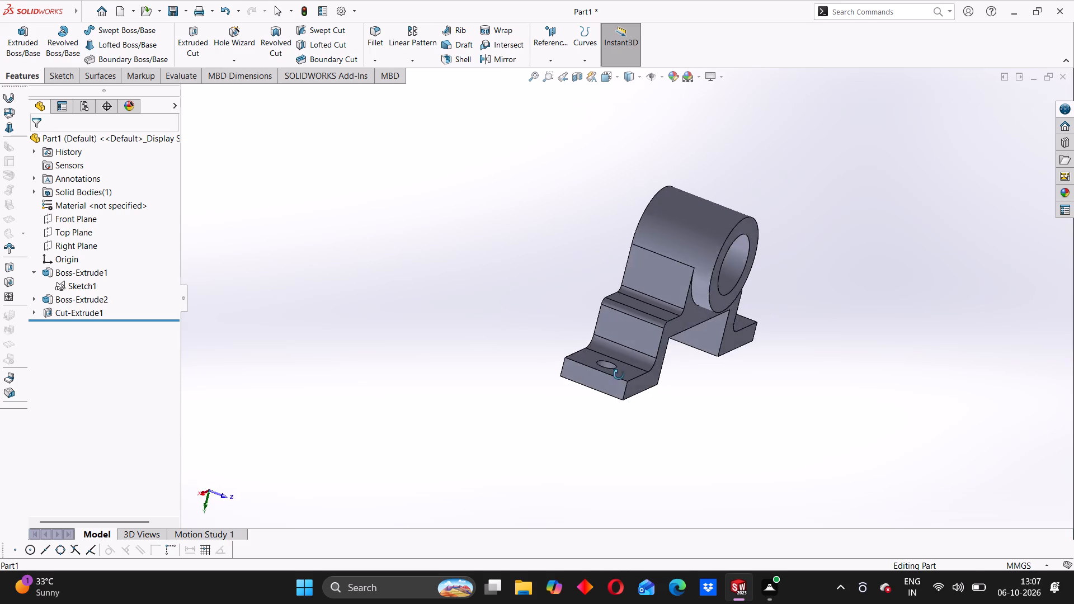
middle_click_drag(619, 375, 754, 447)
middle_click_drag(732, 364, 591, 384)
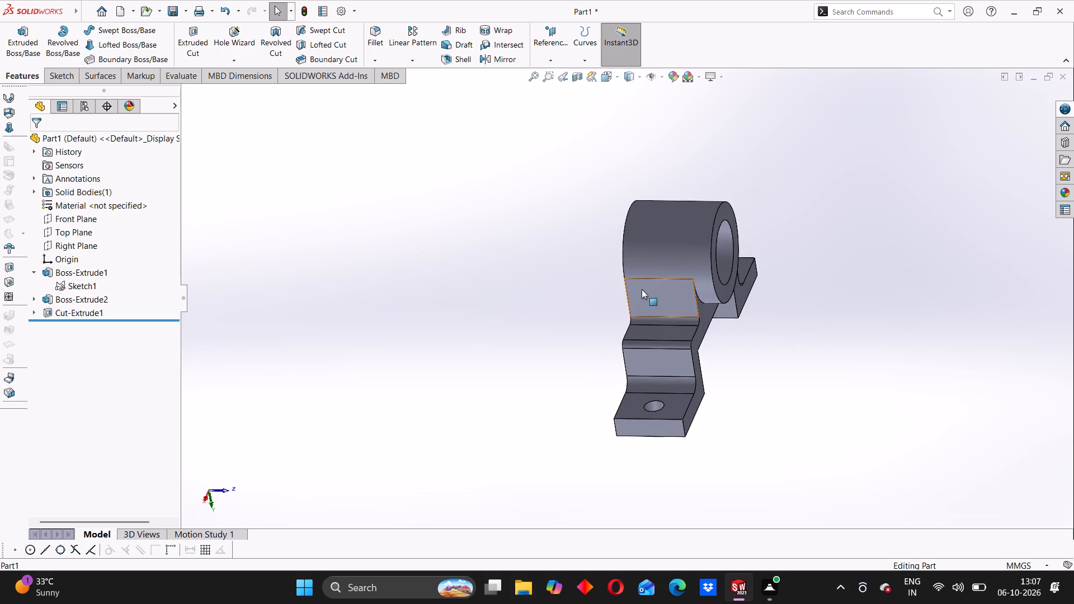
scroll(642, 289, "down", 1)
middle_click_drag(540, 333, 564, 339)
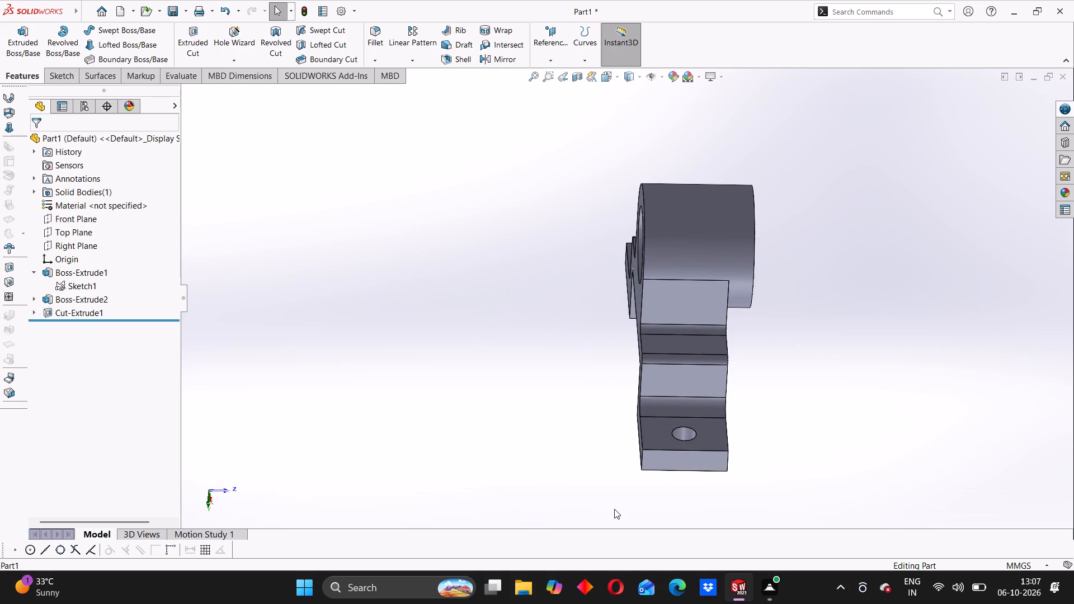
Start a new sketch on the bracket body's flat profile face, on the side where the ring does not protrude.
middle_click_drag(614, 509, 671, 467)
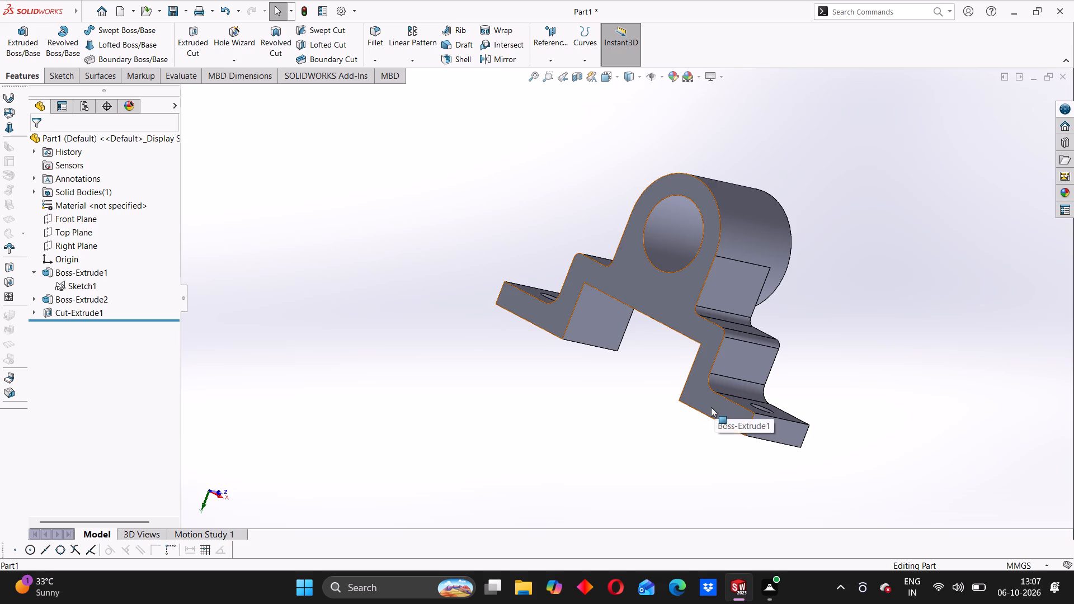
left_click(711, 407)
left_click(756, 372)
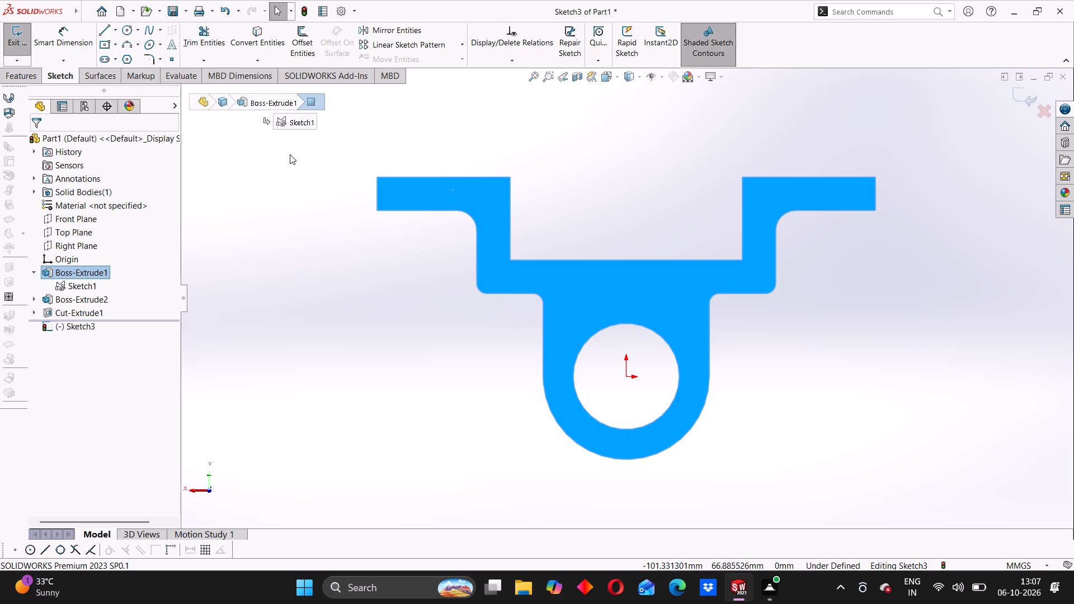
left_click(276, 268)
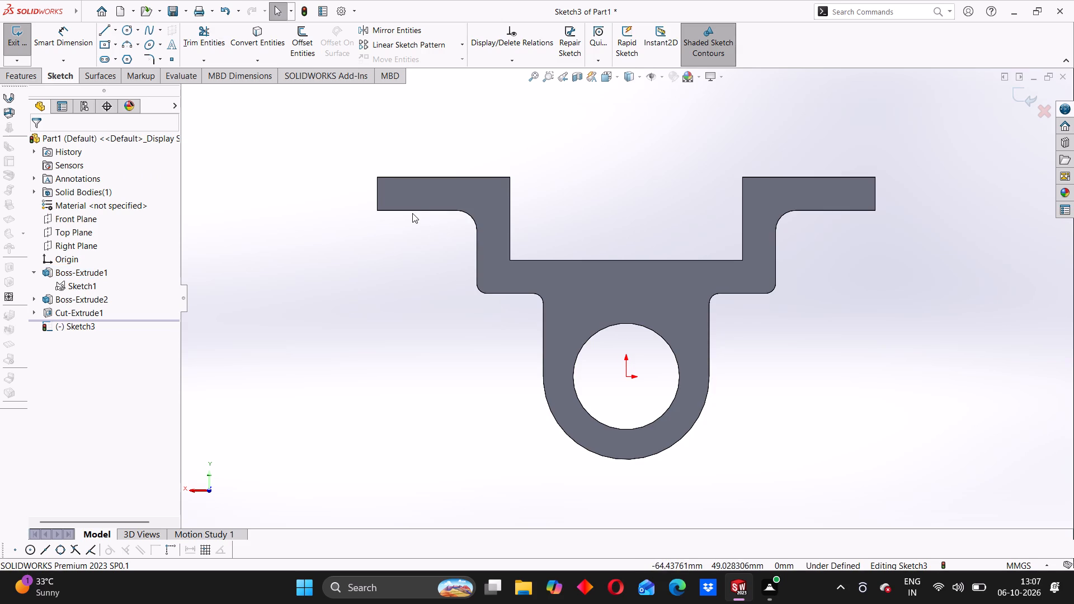
Convert the ring-side outer edges, from one foot through the steps, fillets and ring arc to the other foot, into sketch entities.
left_click(408, 211)
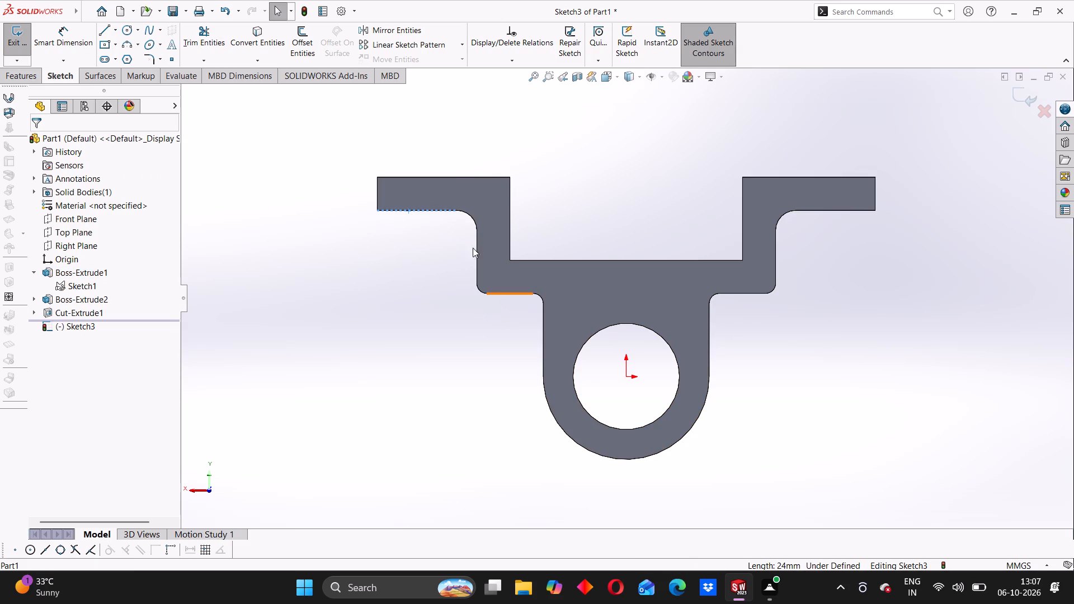
left_click(473, 218, "ctrl")
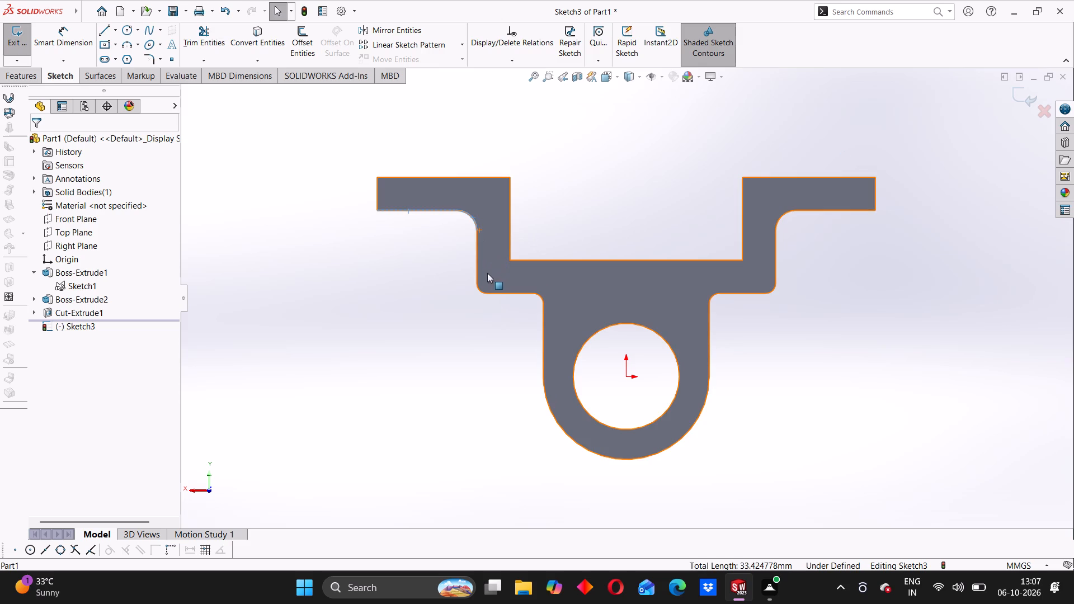
left_click(477, 275, "ctrl")
left_click(479, 292, "ctrl")
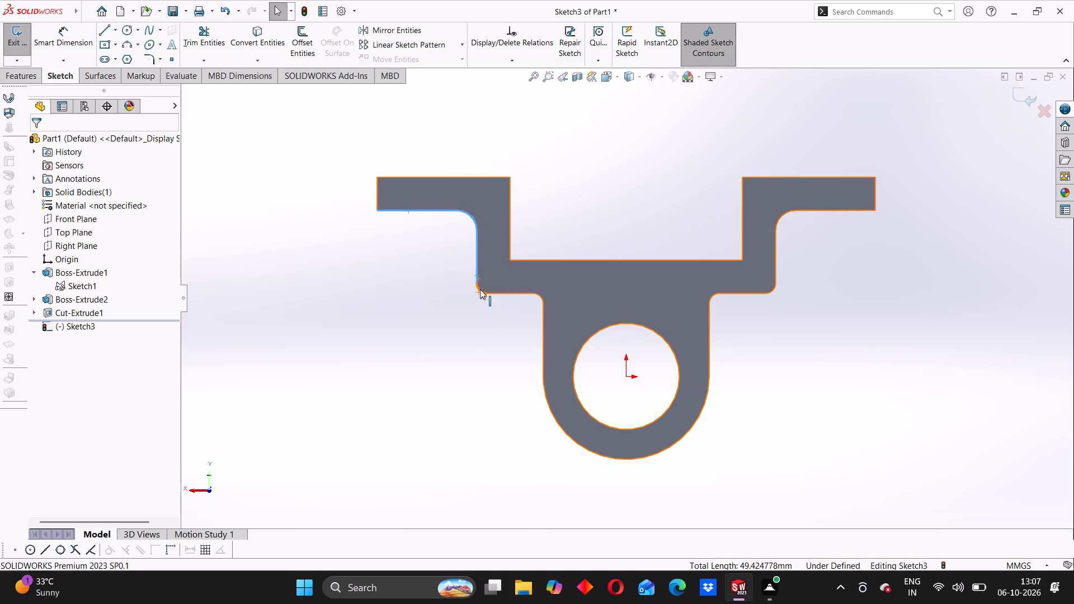
left_click(480, 289, "ctrl")
left_click(500, 295, "ctrl")
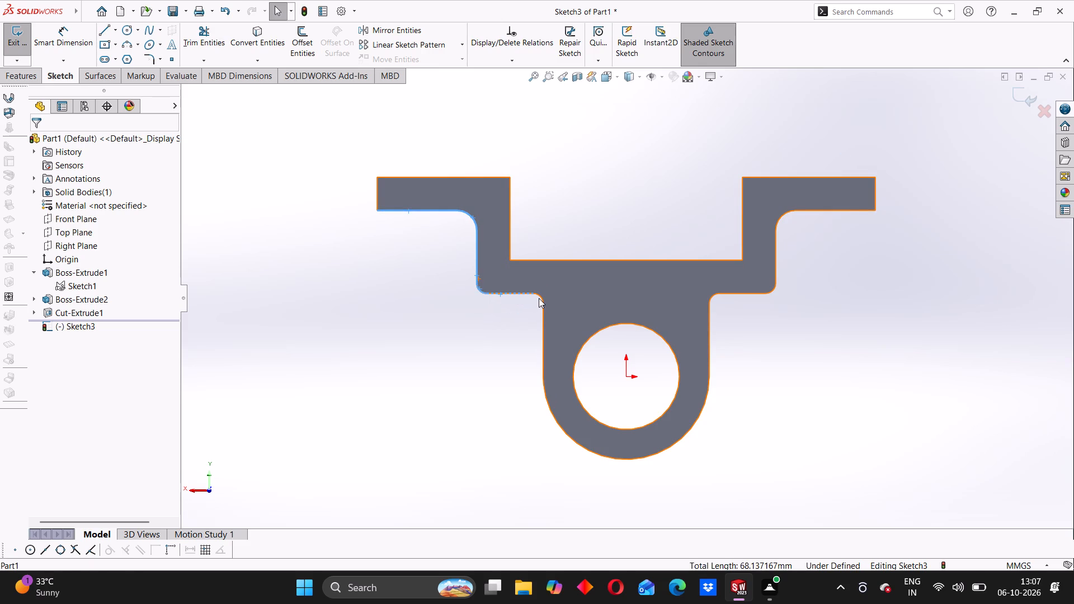
left_click(539, 298, "ctrl")
left_click(539, 296, "ctrl")
left_click(542, 316, "ctrl")
left_click(547, 400, "ctrl")
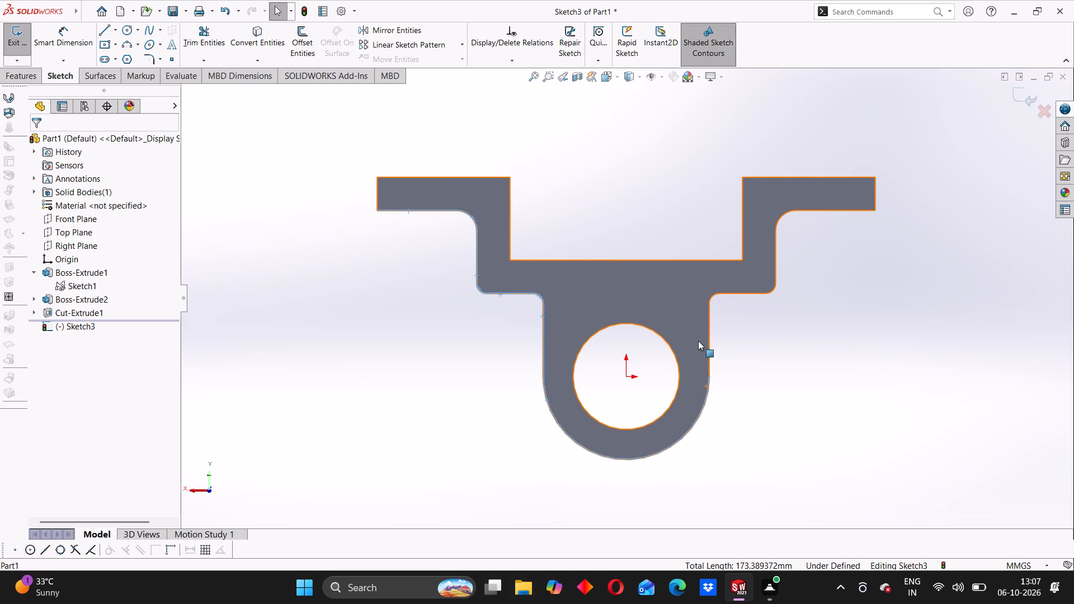
left_click(708, 332, "ctrl")
left_click(712, 297, "ctrl")
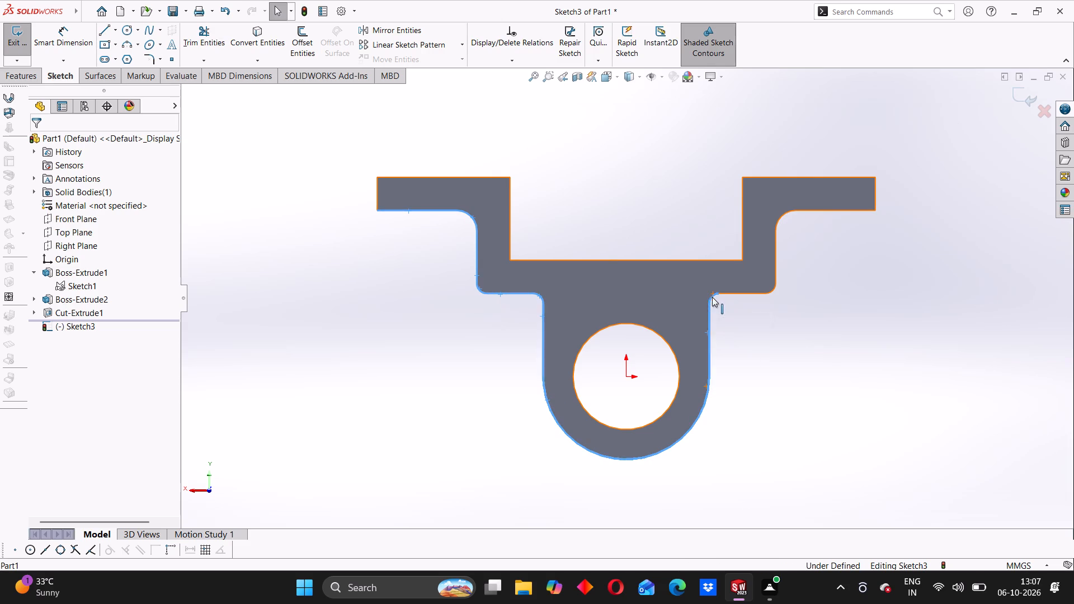
left_click(729, 295, "ctrl")
left_click(774, 290, "ctrl")
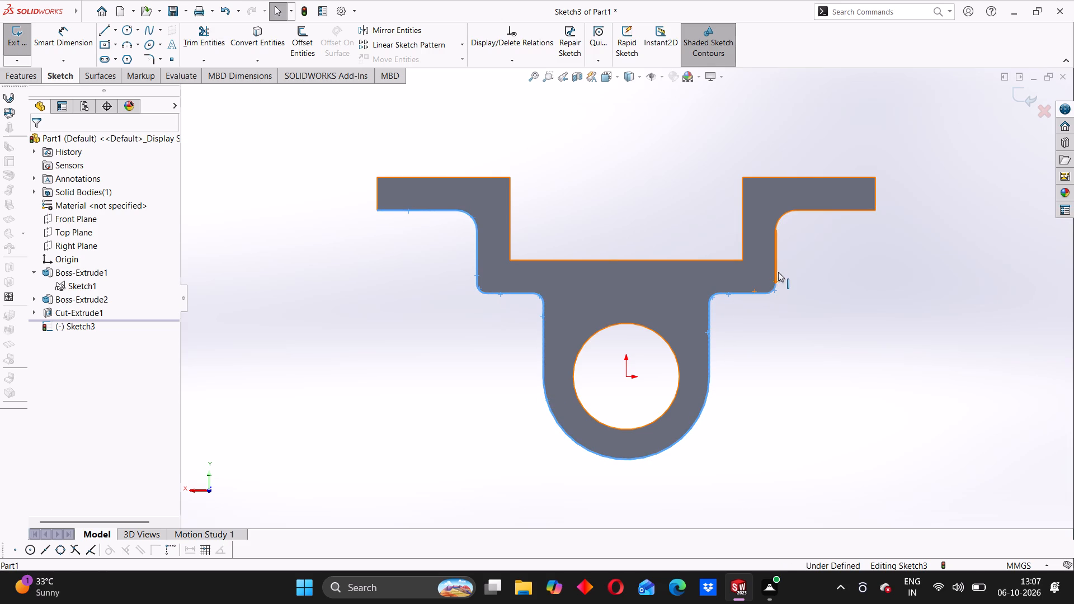
left_click(778, 266, "ctrl")
left_click(778, 259, "ctrl")
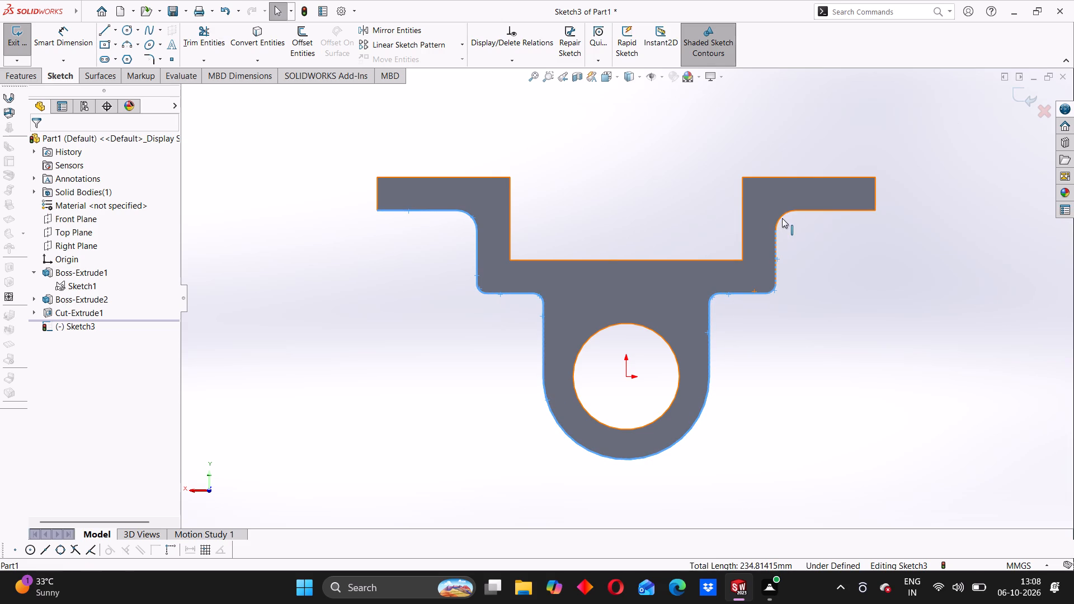
left_click(782, 218, "ctrl")
left_click(821, 209, "ctrl")
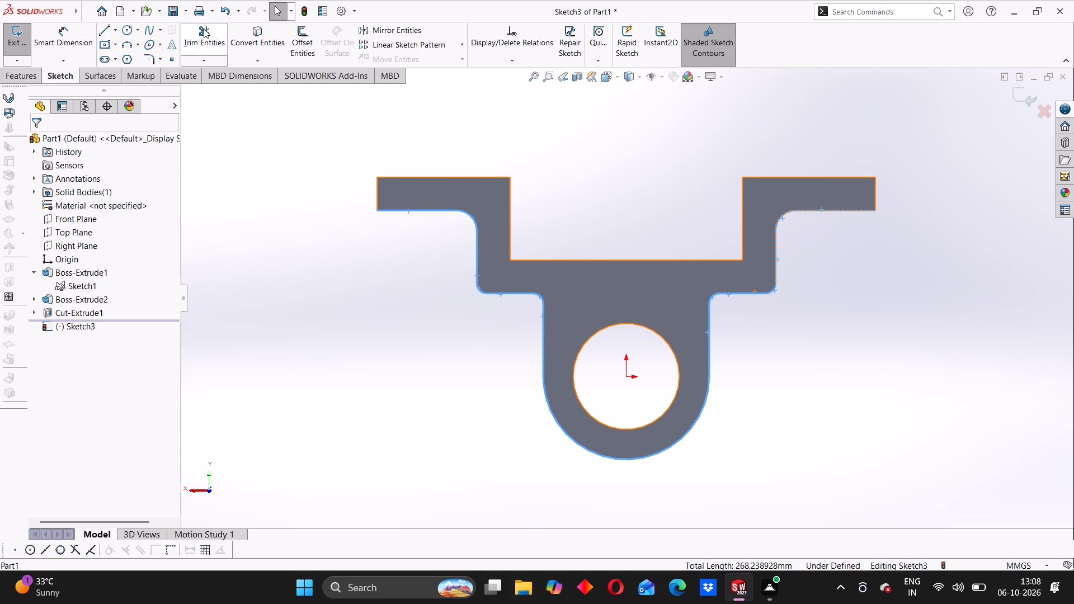
left_click(262, 40)
Sketch a vertical centerline about 120 mm long through the origin, extending beyond both the feet and the ring.
scroll(500, 397, "up", 2)
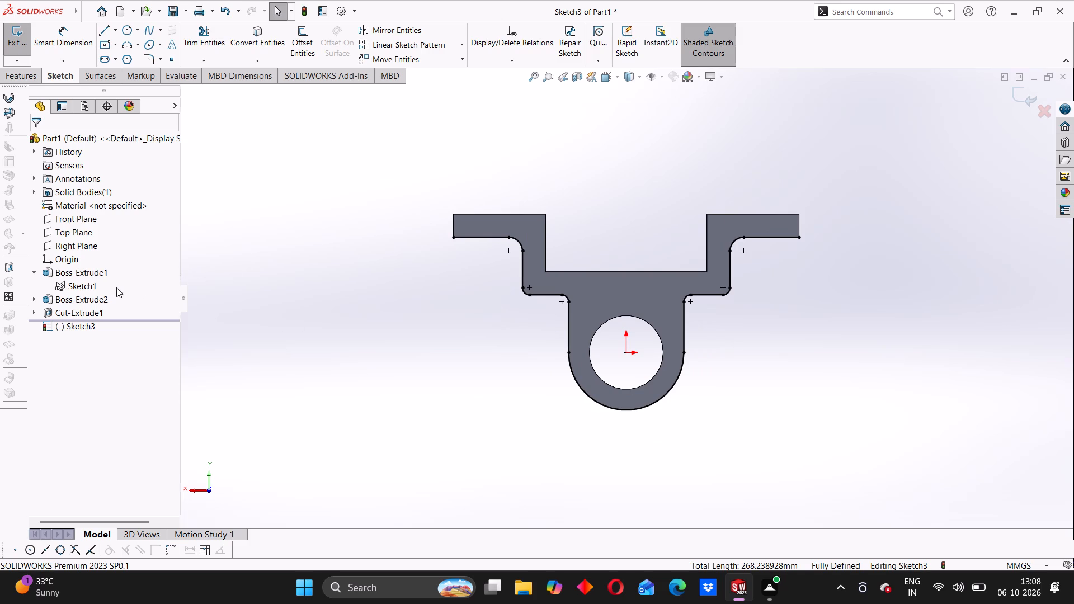
left_click(116, 32)
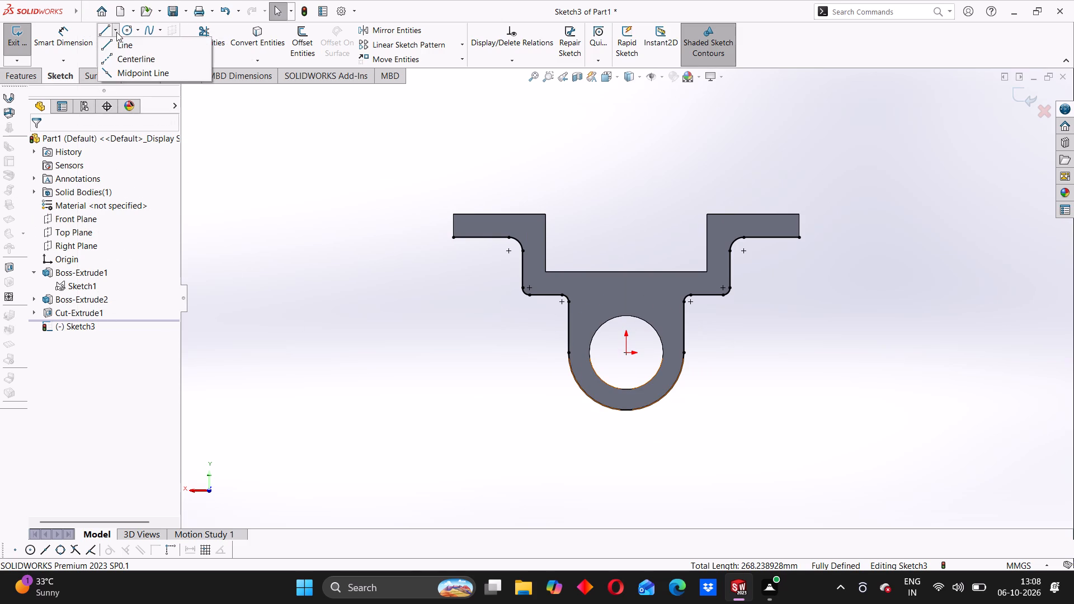
left_click(123, 59)
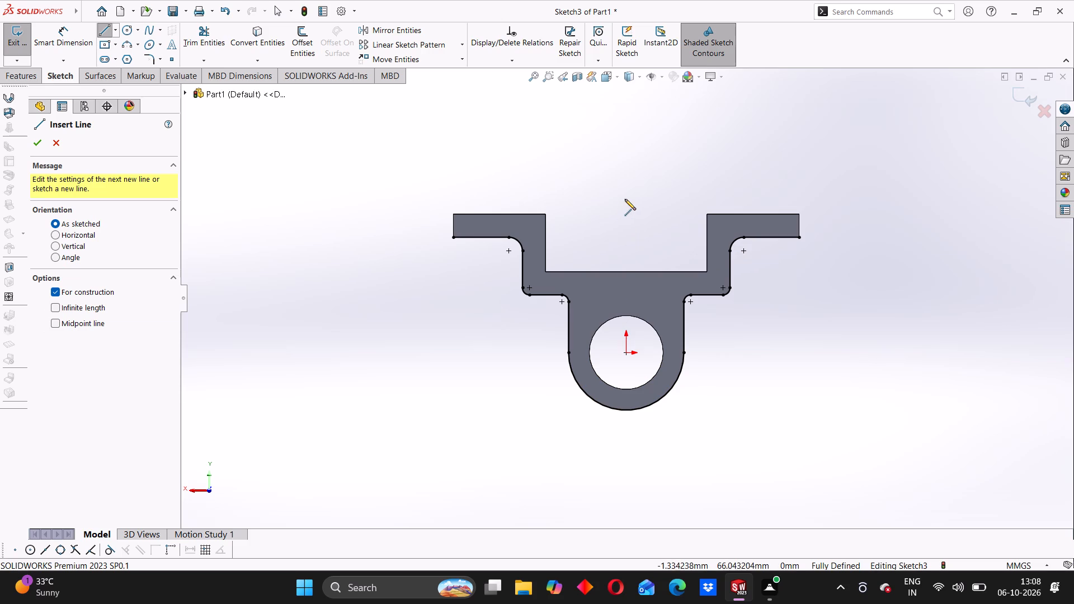
left_click(627, 194)
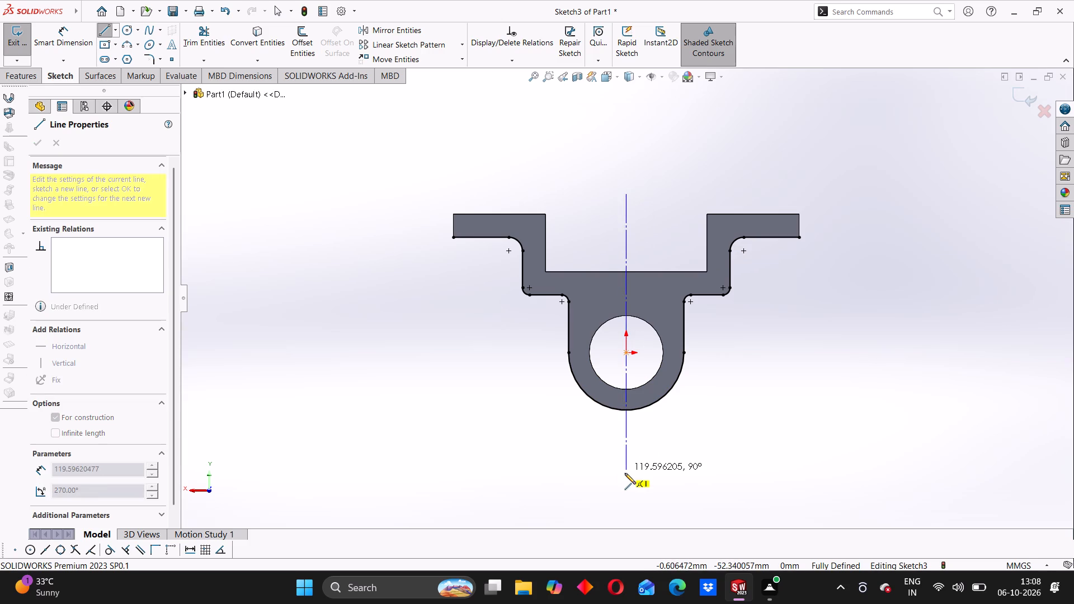
left_click(625, 473)
right_click(416, 337)
left_click(435, 348)
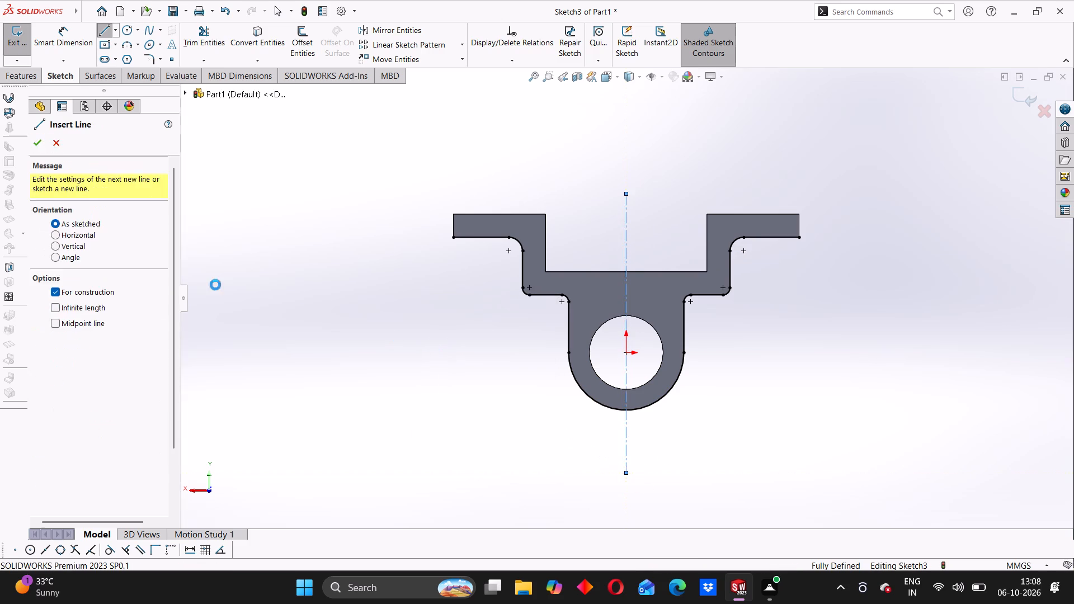
Sketch a stepped line chain from the centerline beyond the ring: about 58 mm outward, 37 mm toward the feet, 15 mm outward, 39 mm toward the foot.
left_click(101, 32)
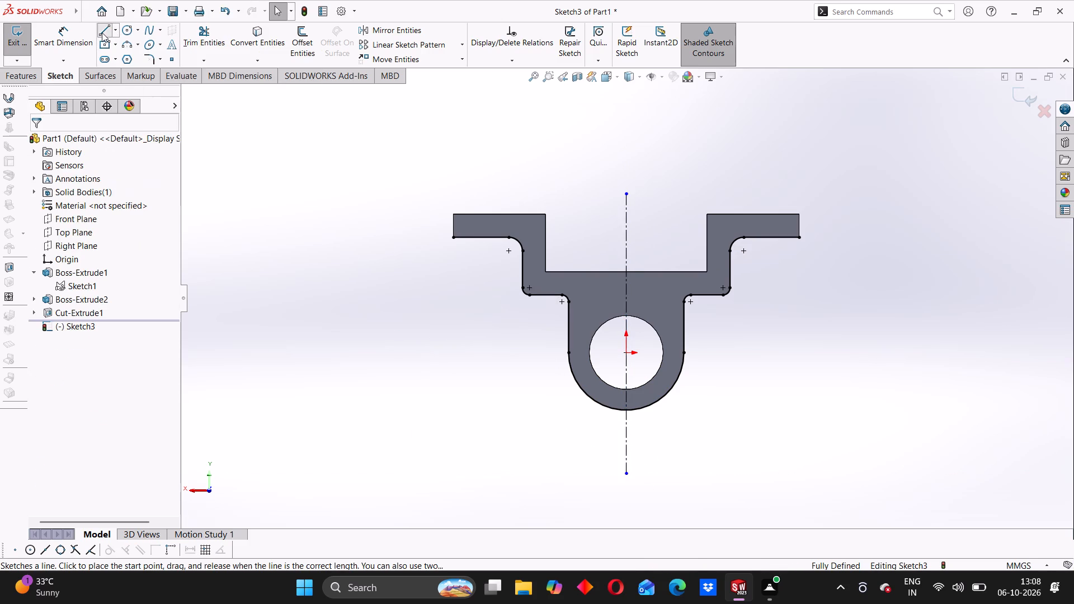
left_click(626, 426)
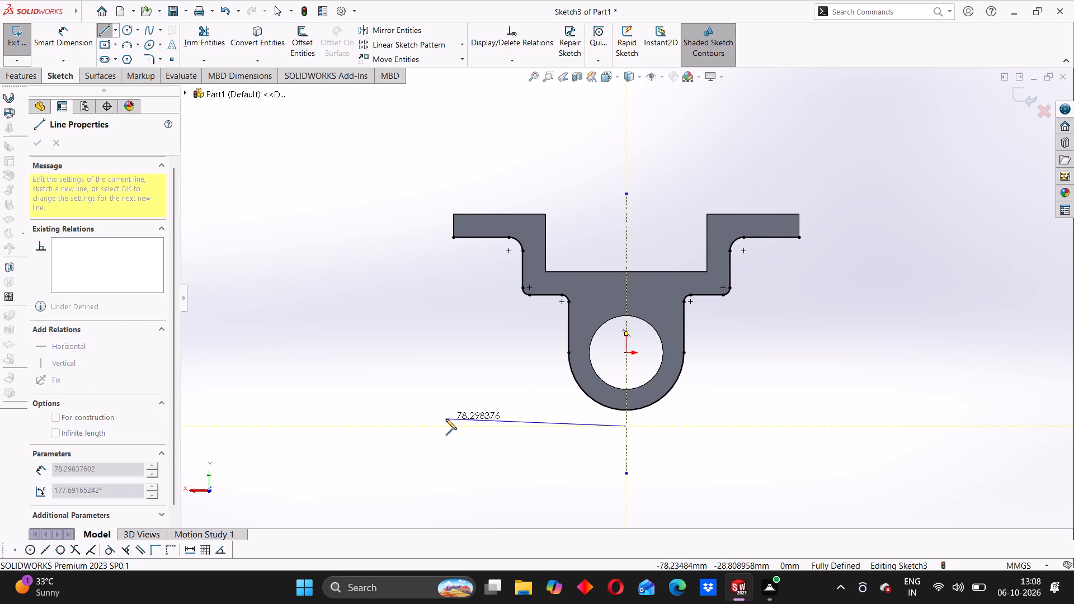
left_click(492, 426)
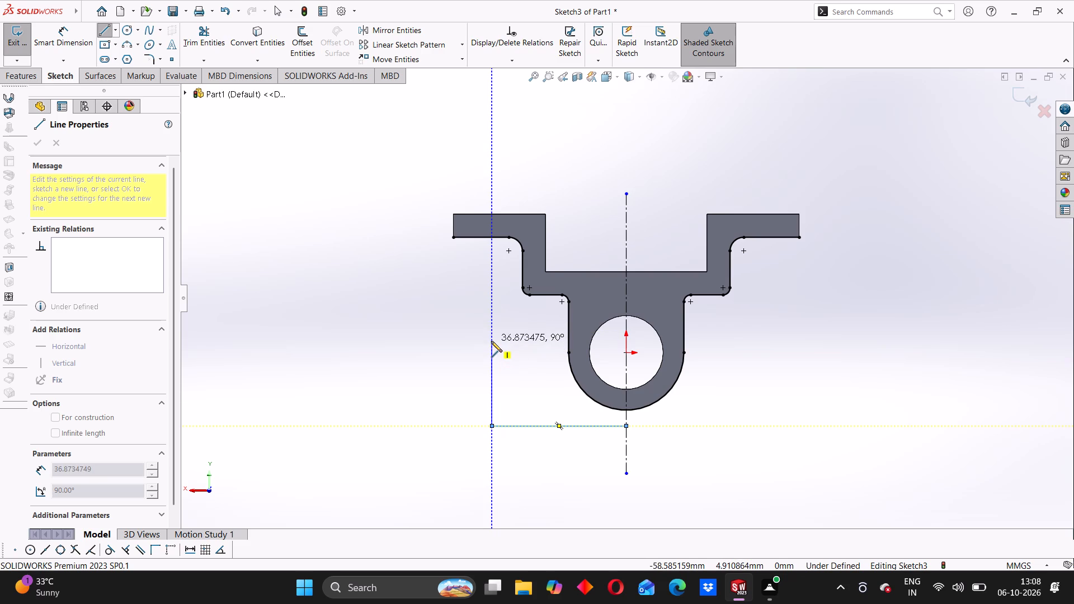
left_click(491, 341)
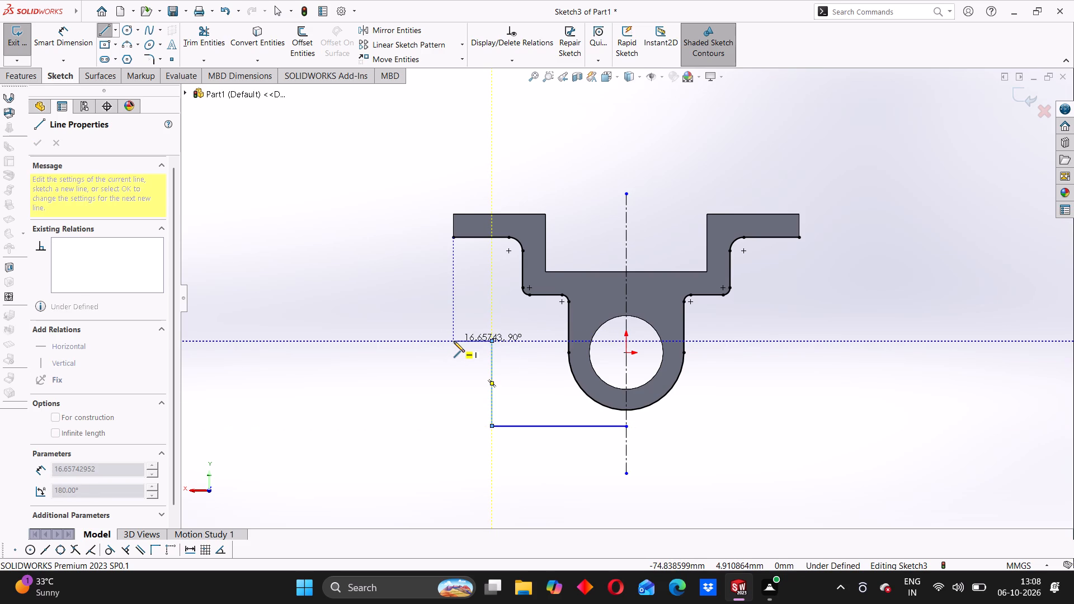
left_click(458, 341)
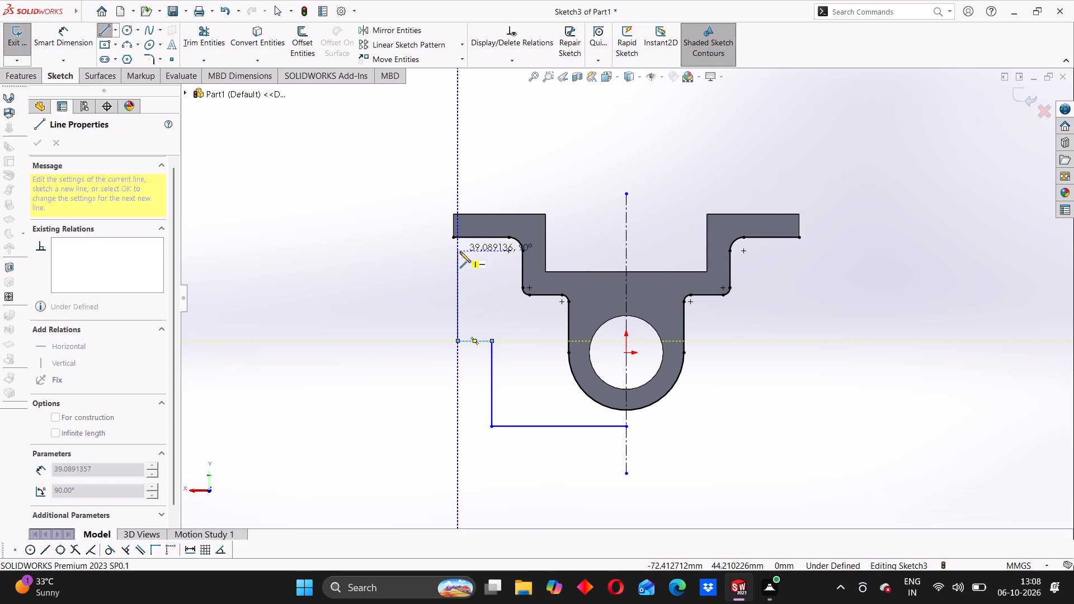
left_click(460, 252)
key("Escape")
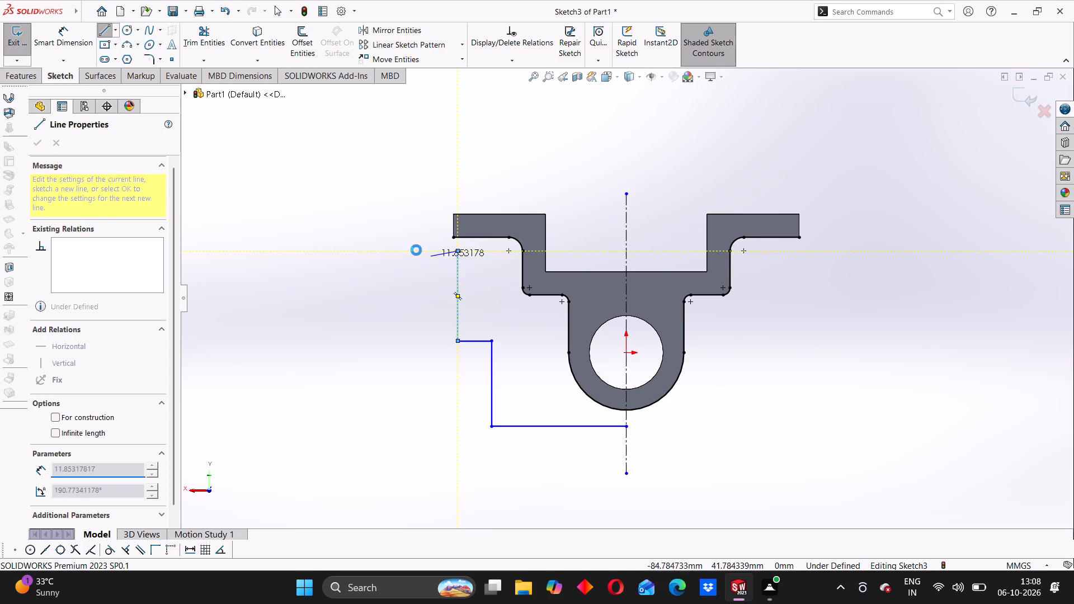
key("Escape")
Join the foot's outer corner to the open end of the line chain with a 3 Point Arc of about 9 mm radius.
left_click(125, 44)
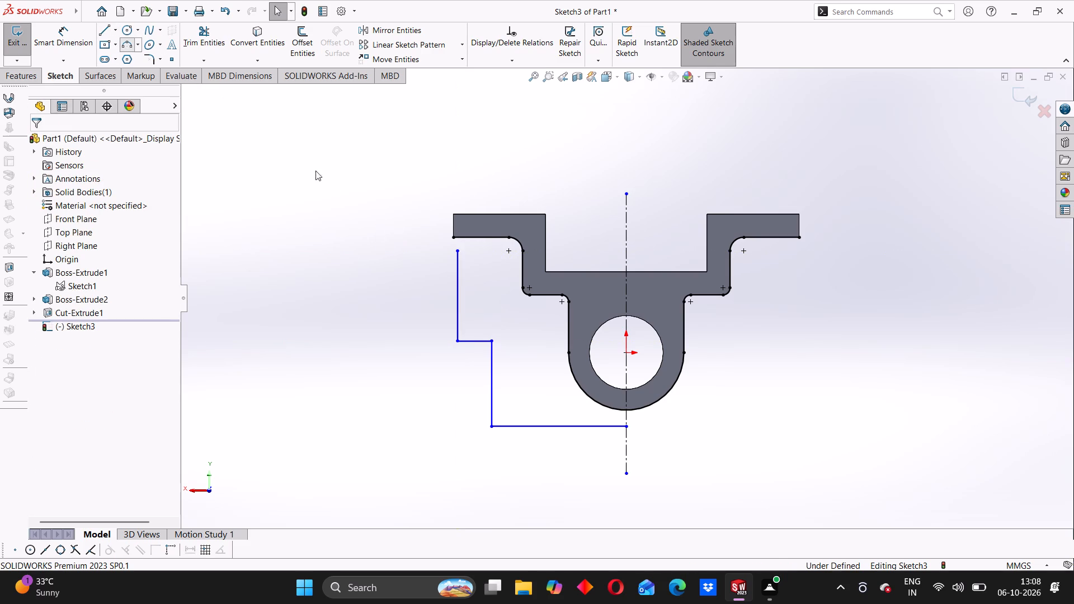
scroll(456, 242, "down", 5)
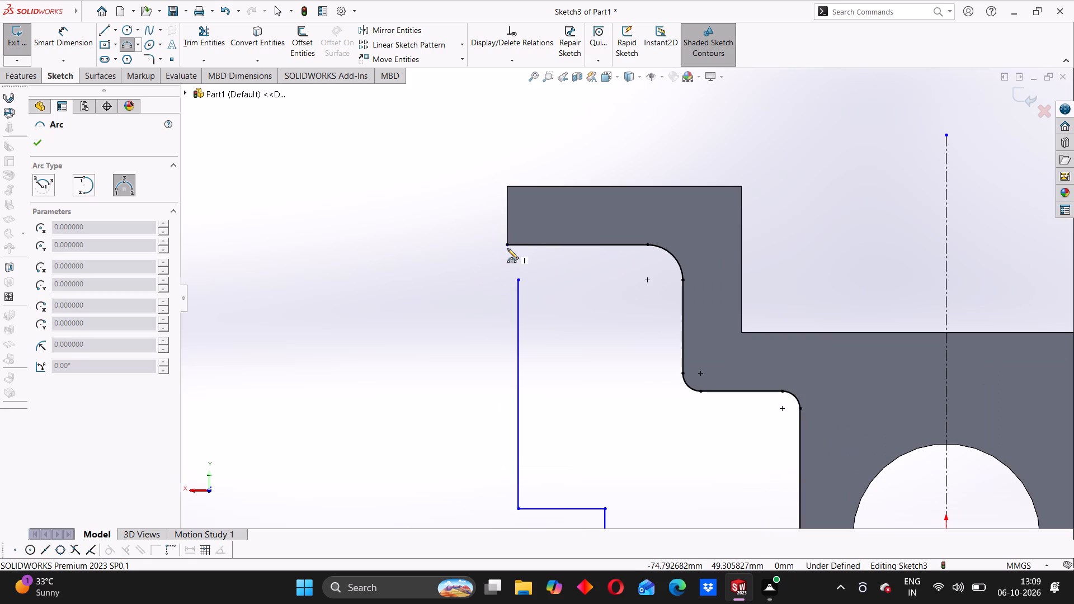
left_click(507, 246)
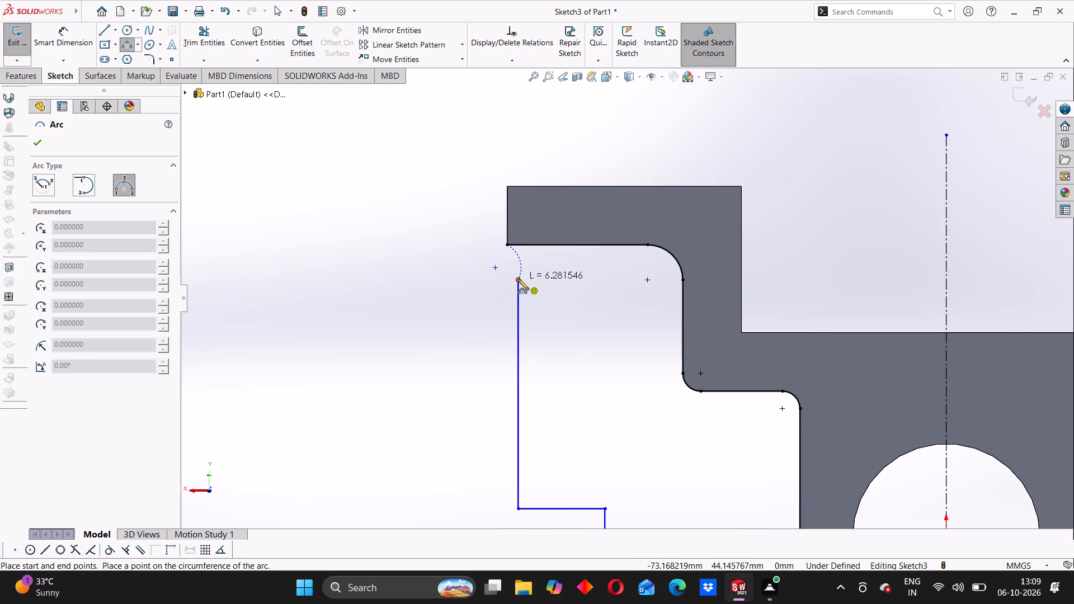
left_click(518, 279)
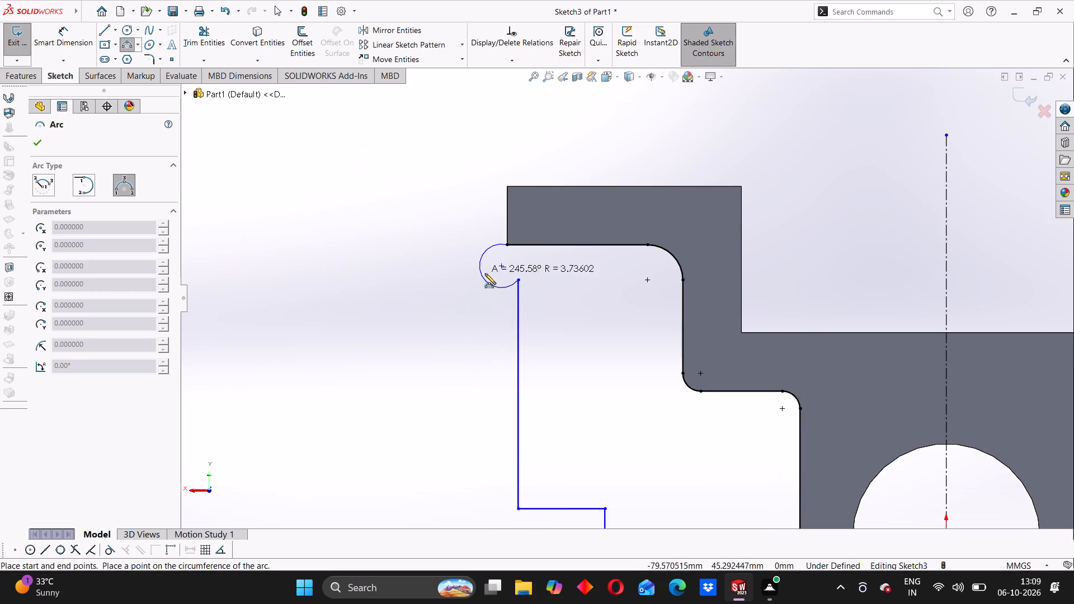
left_click(517, 265)
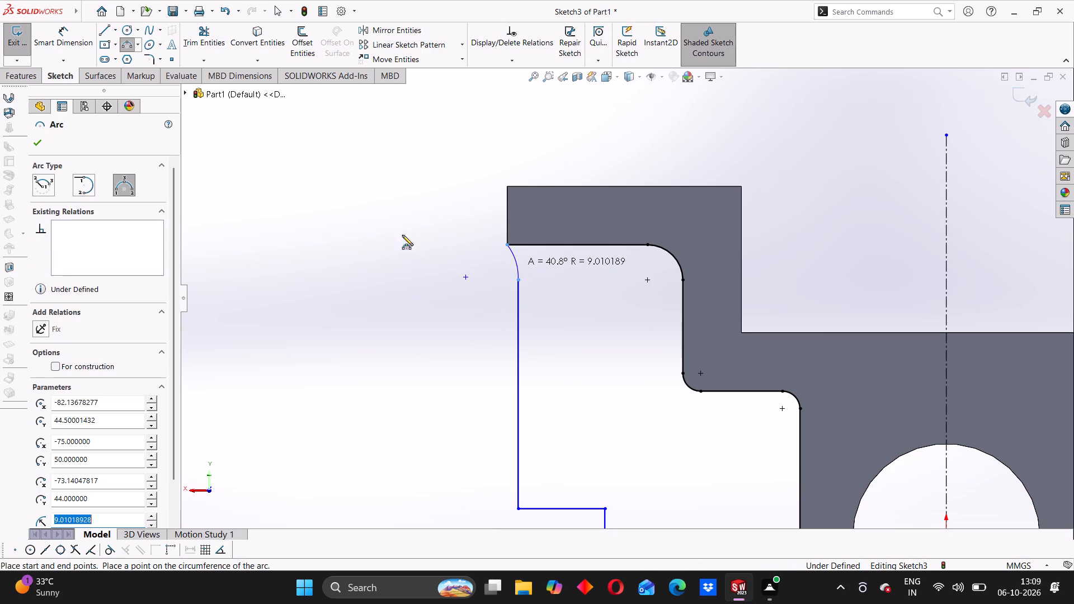
key("Escape")
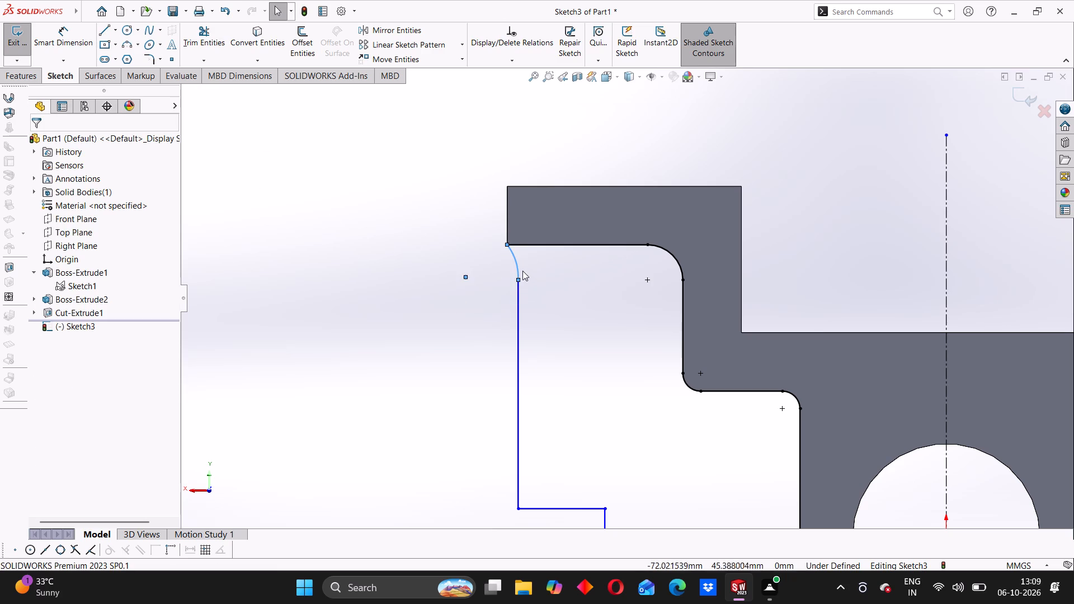
Add a Tangent relation between the foot-corner arc and the outer vertical line of the stepped chain.
left_click(516, 294, "ctrl")
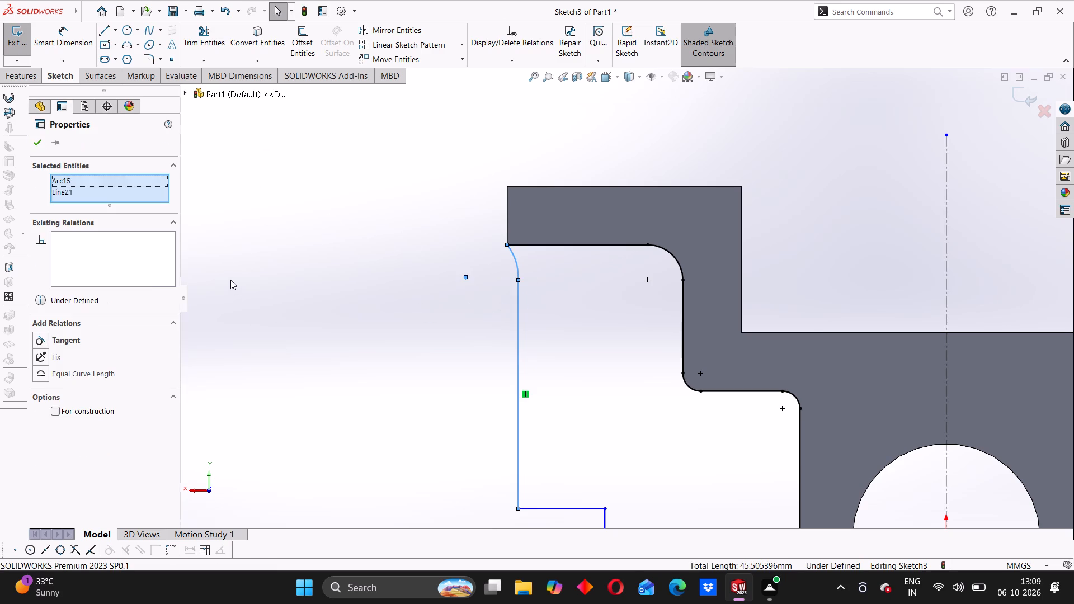
left_click(39, 342)
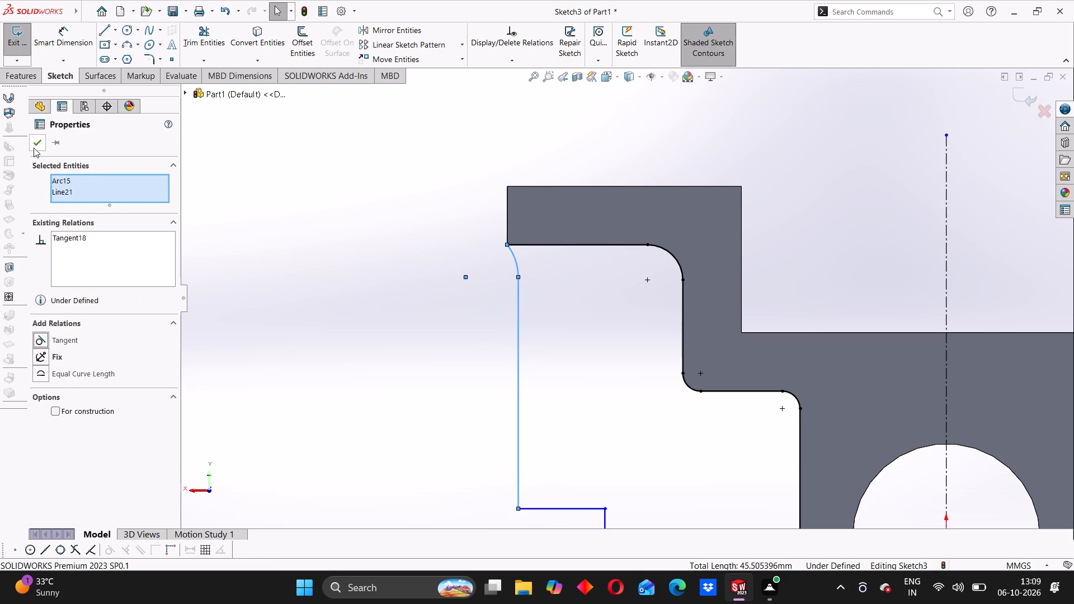
left_click(34, 147)
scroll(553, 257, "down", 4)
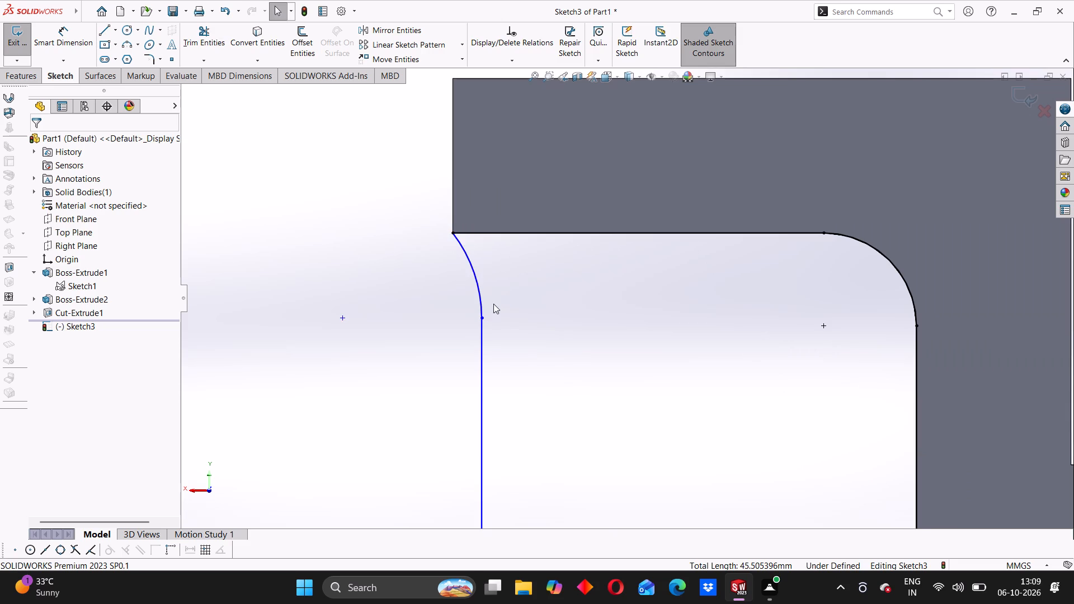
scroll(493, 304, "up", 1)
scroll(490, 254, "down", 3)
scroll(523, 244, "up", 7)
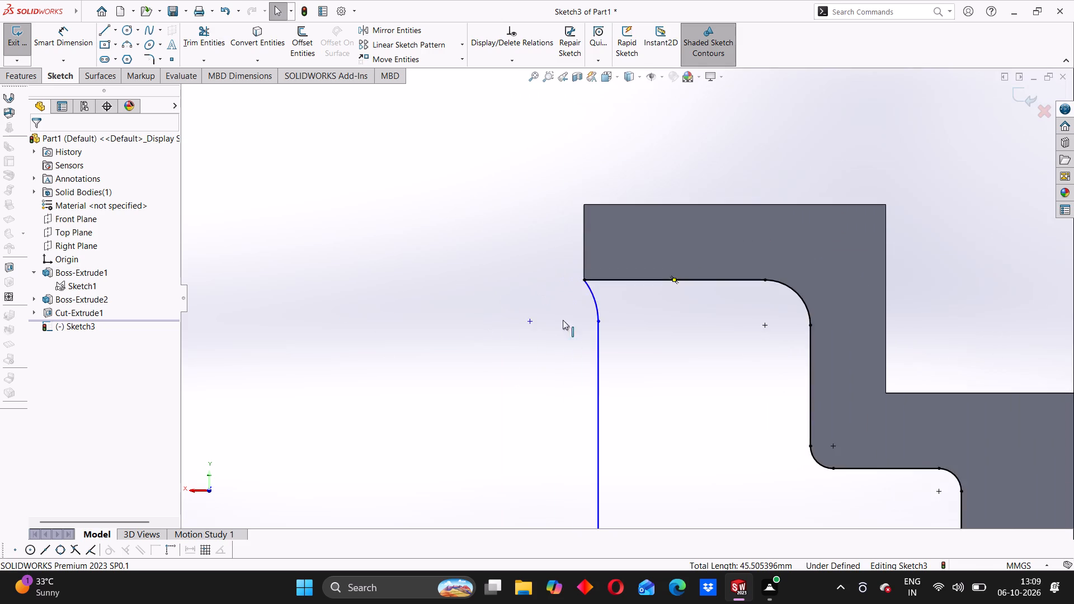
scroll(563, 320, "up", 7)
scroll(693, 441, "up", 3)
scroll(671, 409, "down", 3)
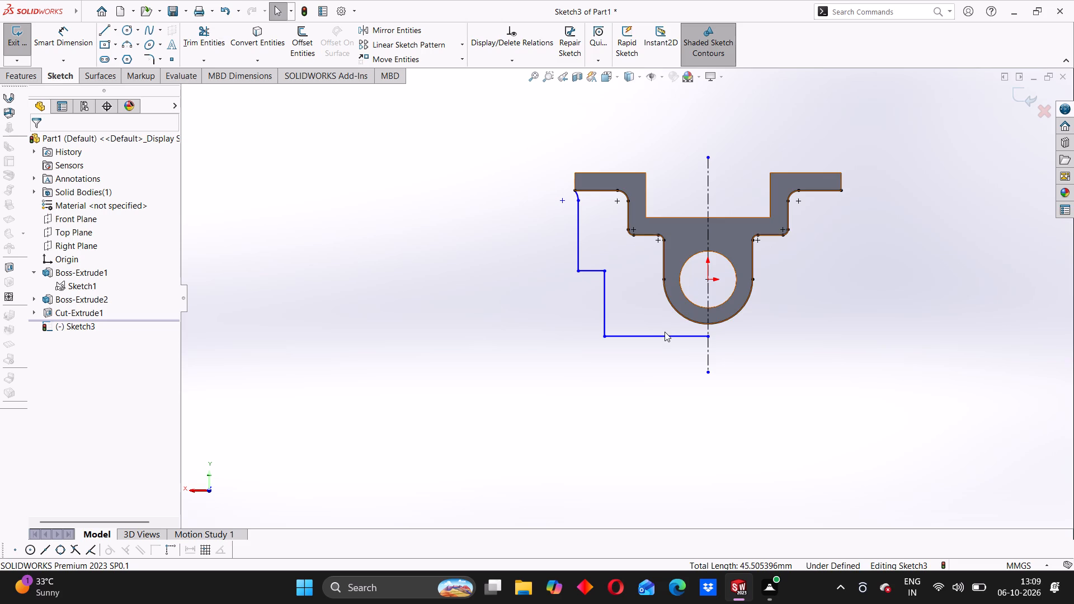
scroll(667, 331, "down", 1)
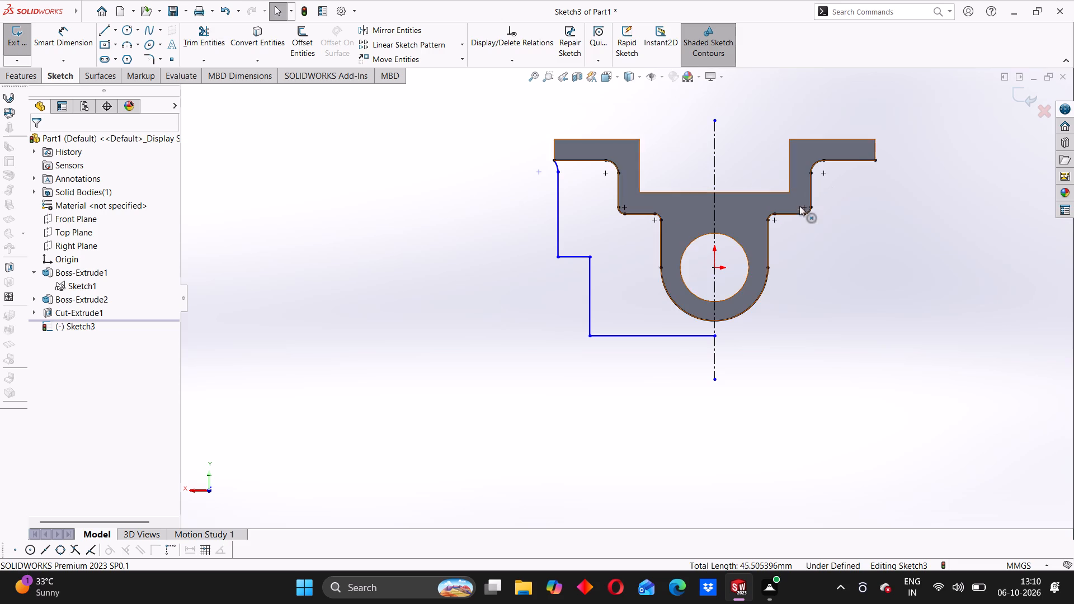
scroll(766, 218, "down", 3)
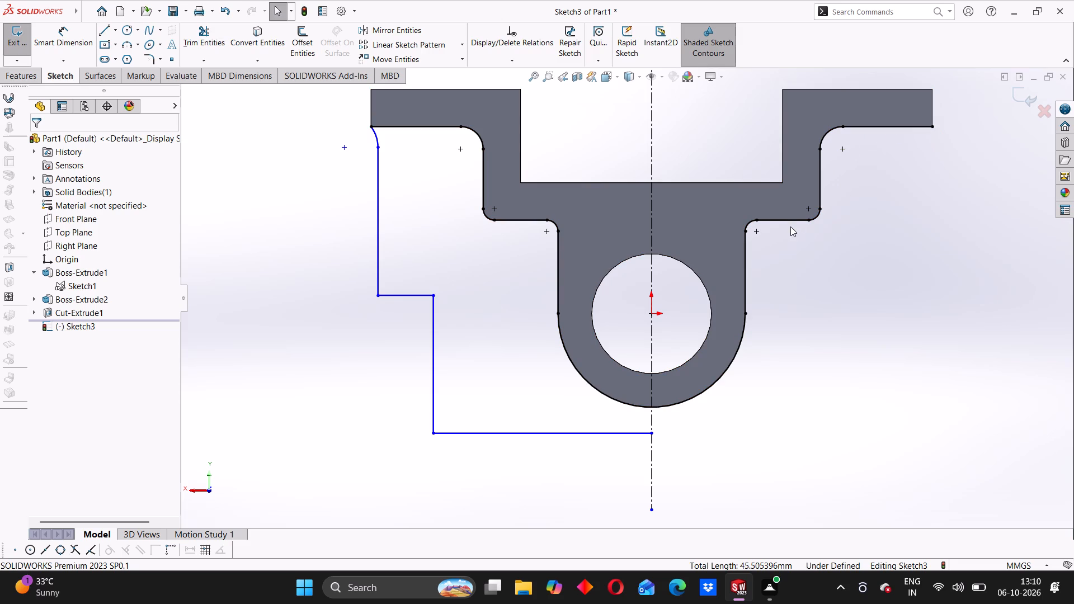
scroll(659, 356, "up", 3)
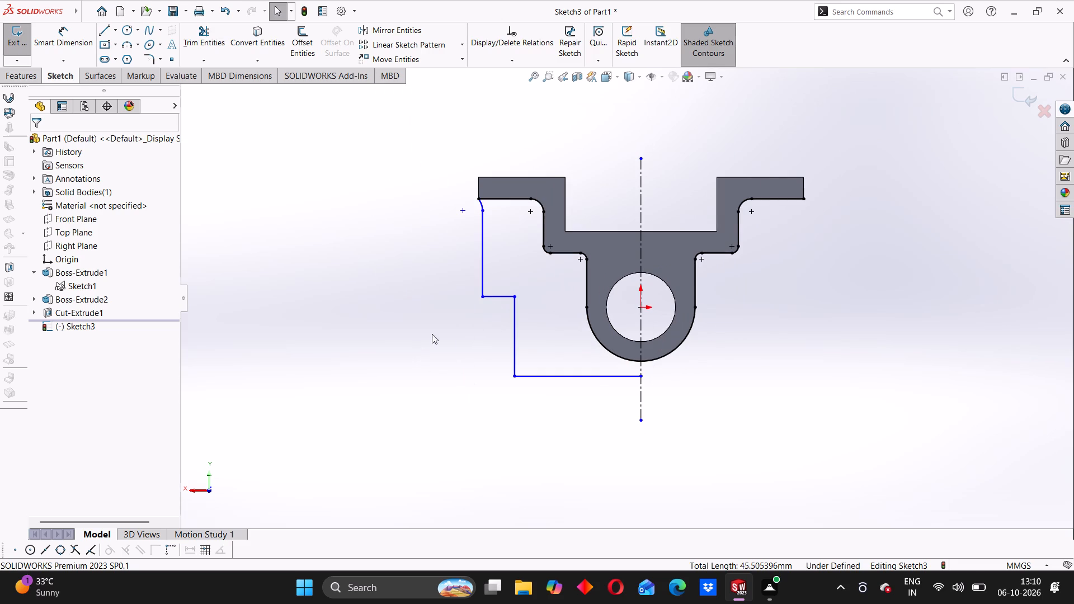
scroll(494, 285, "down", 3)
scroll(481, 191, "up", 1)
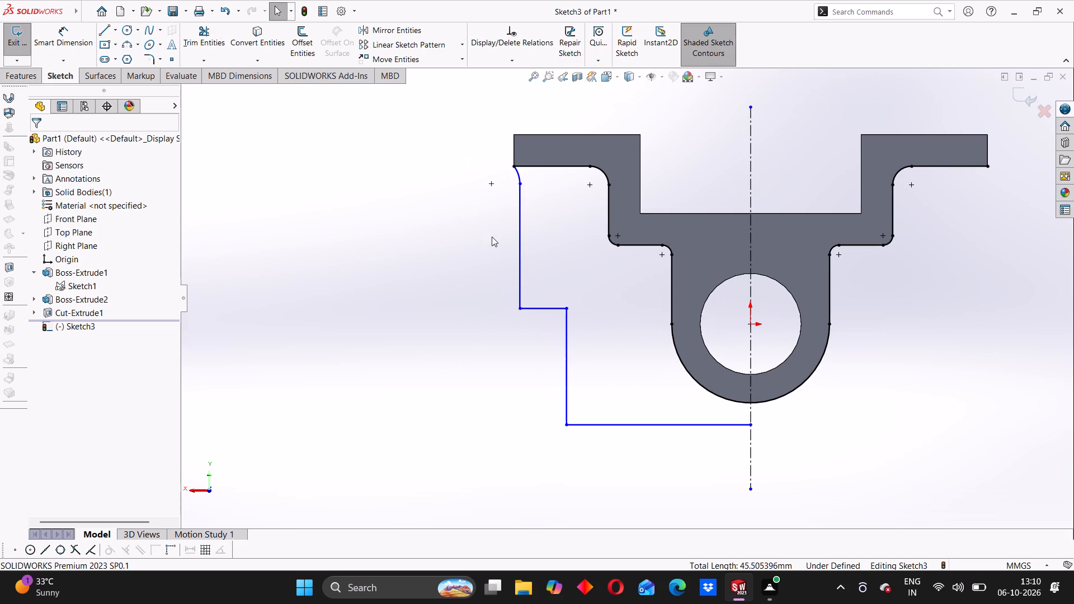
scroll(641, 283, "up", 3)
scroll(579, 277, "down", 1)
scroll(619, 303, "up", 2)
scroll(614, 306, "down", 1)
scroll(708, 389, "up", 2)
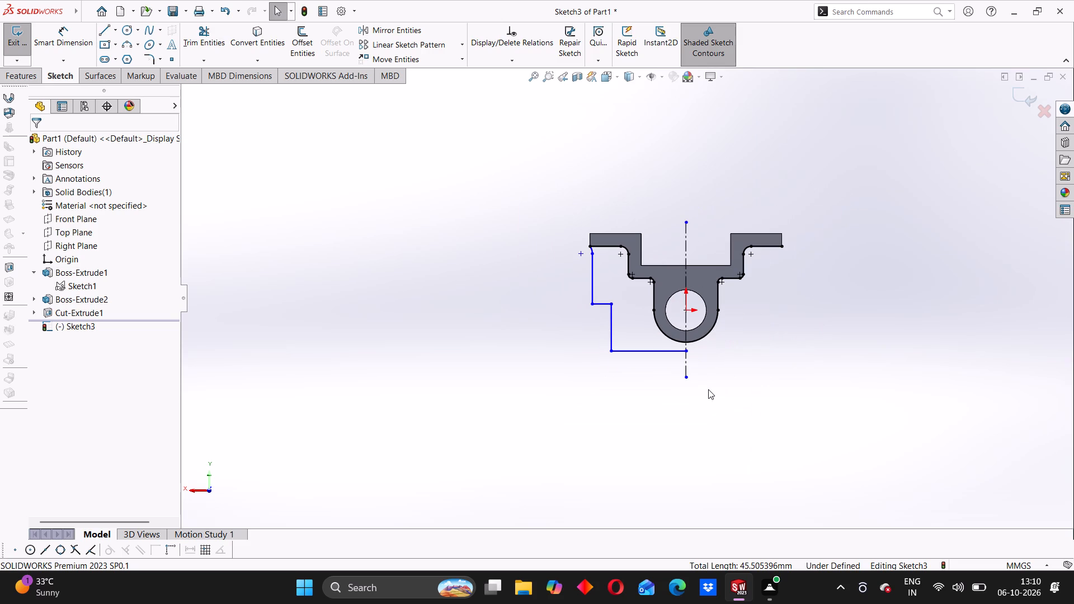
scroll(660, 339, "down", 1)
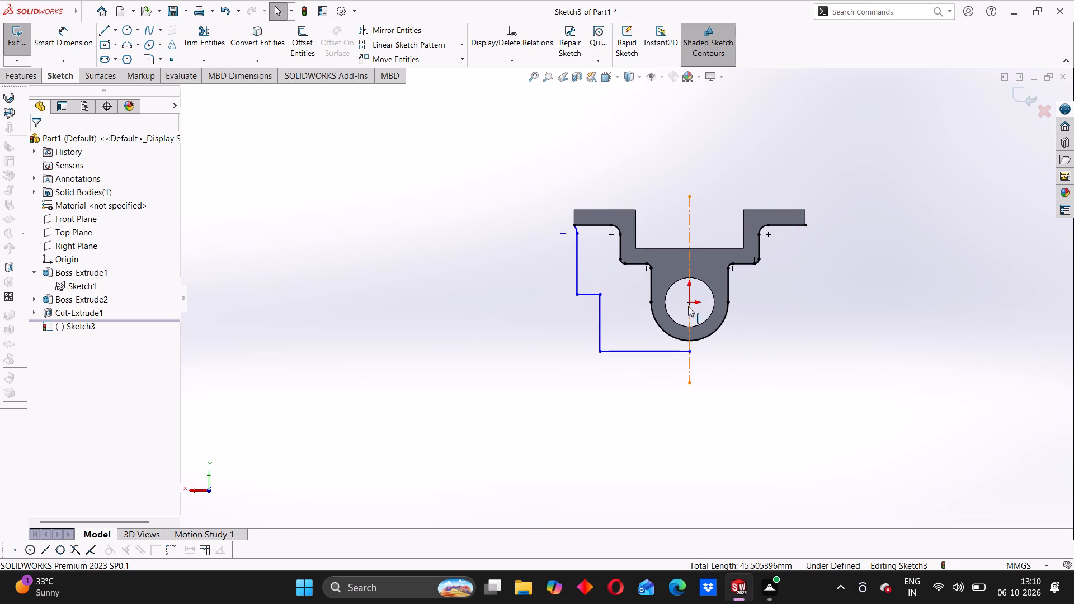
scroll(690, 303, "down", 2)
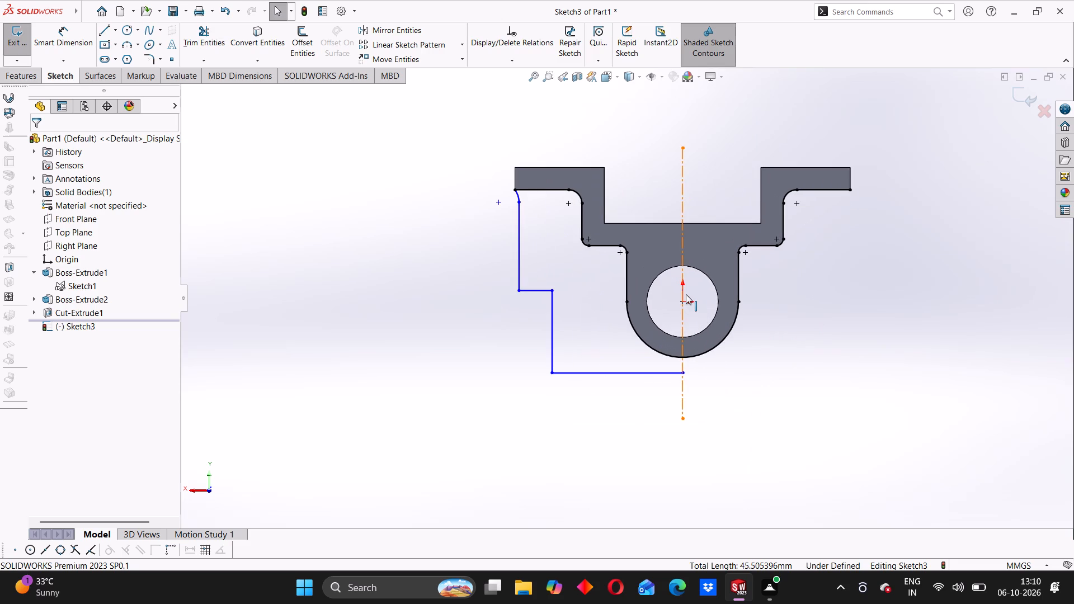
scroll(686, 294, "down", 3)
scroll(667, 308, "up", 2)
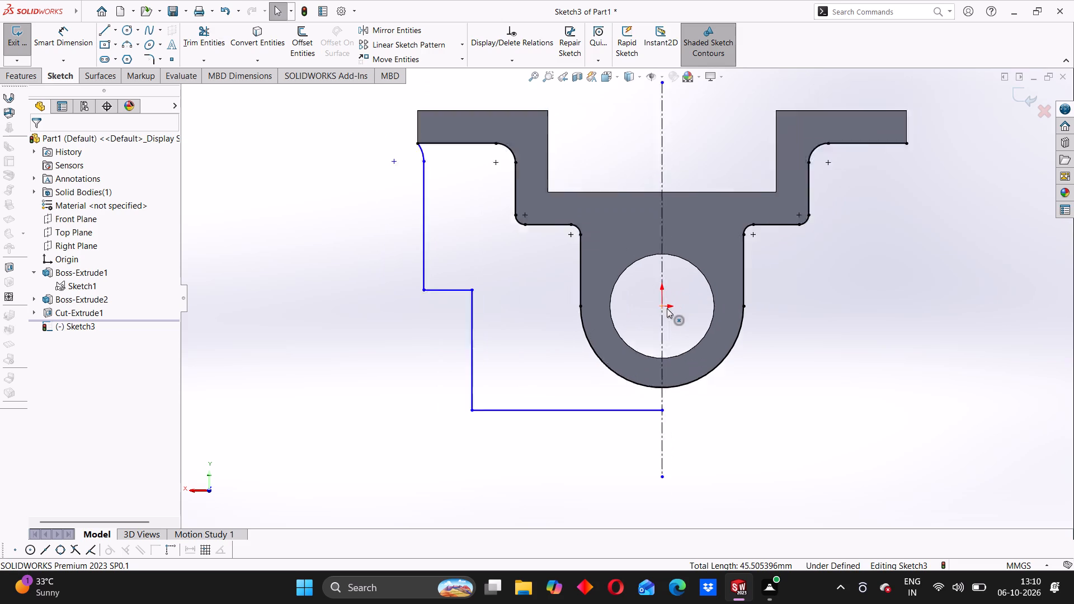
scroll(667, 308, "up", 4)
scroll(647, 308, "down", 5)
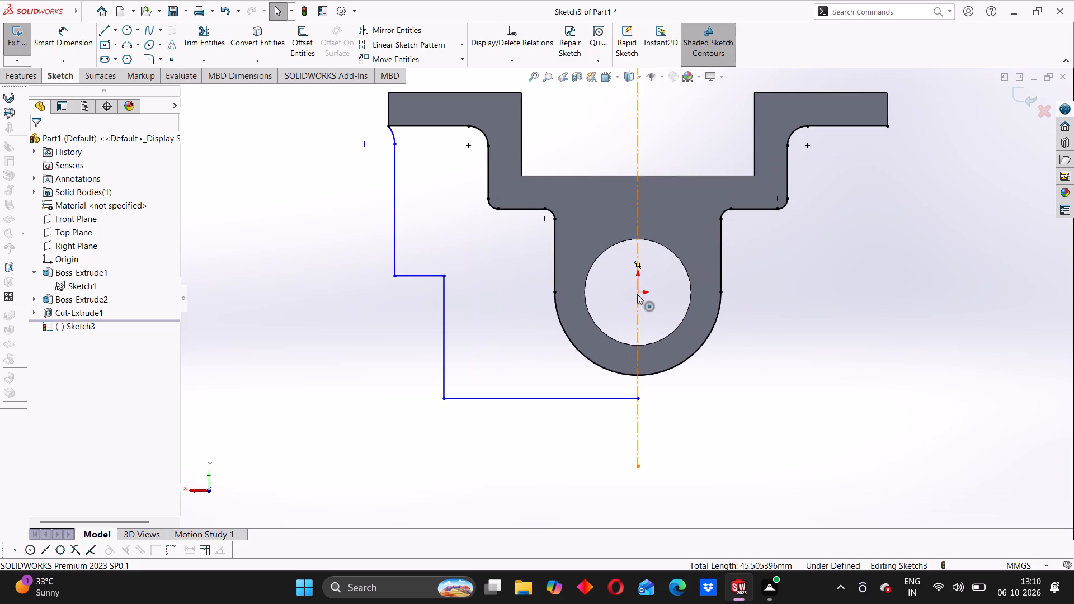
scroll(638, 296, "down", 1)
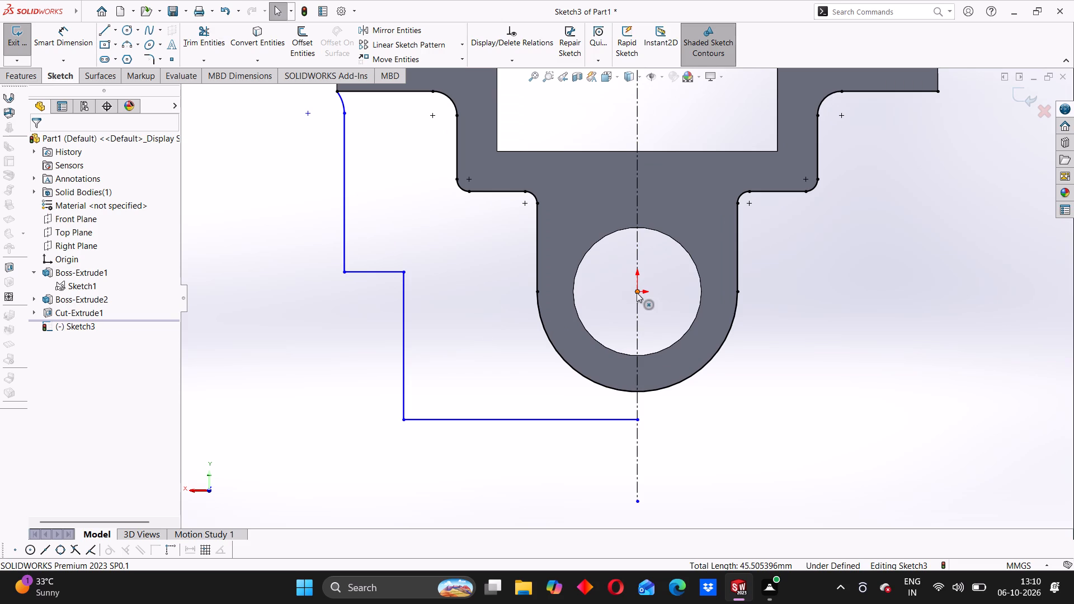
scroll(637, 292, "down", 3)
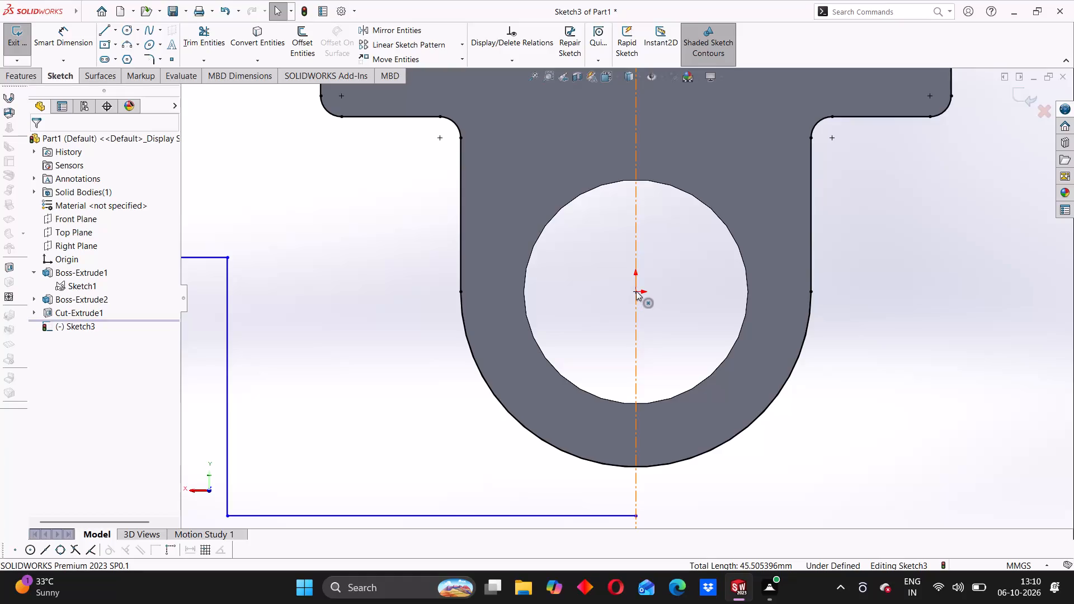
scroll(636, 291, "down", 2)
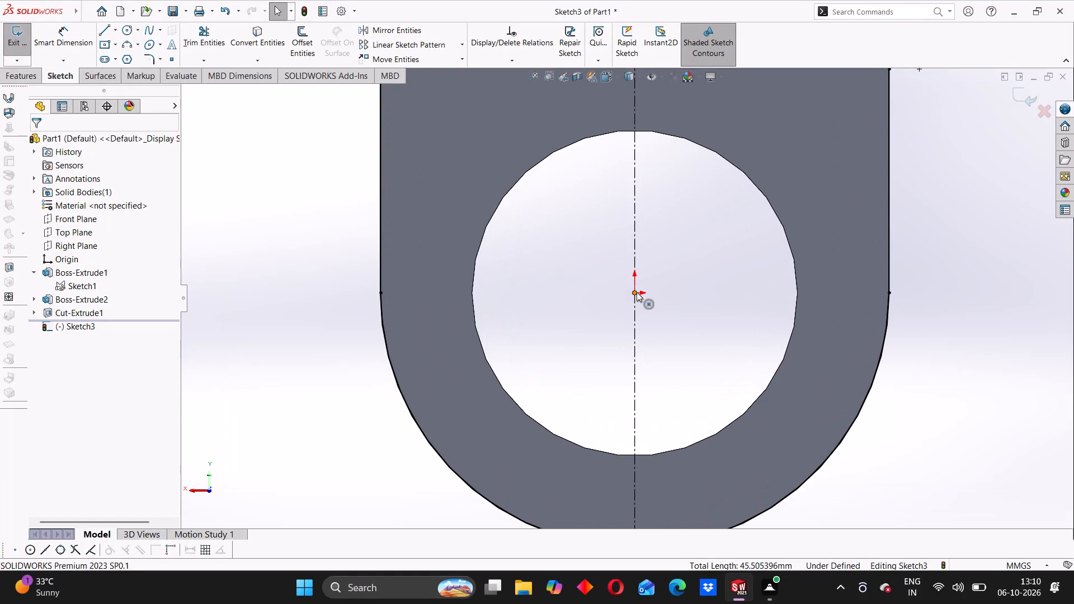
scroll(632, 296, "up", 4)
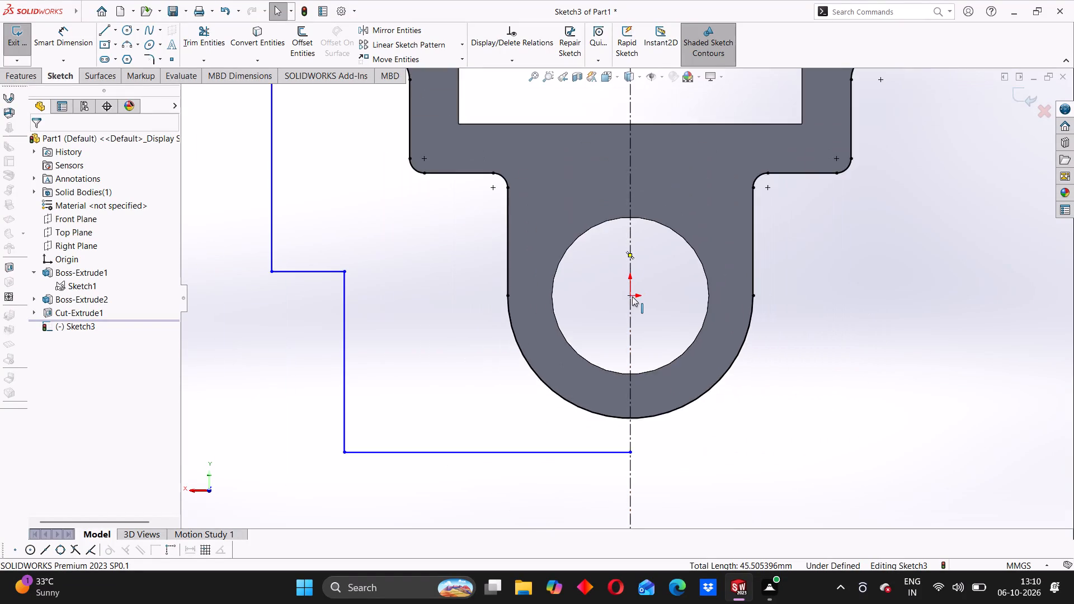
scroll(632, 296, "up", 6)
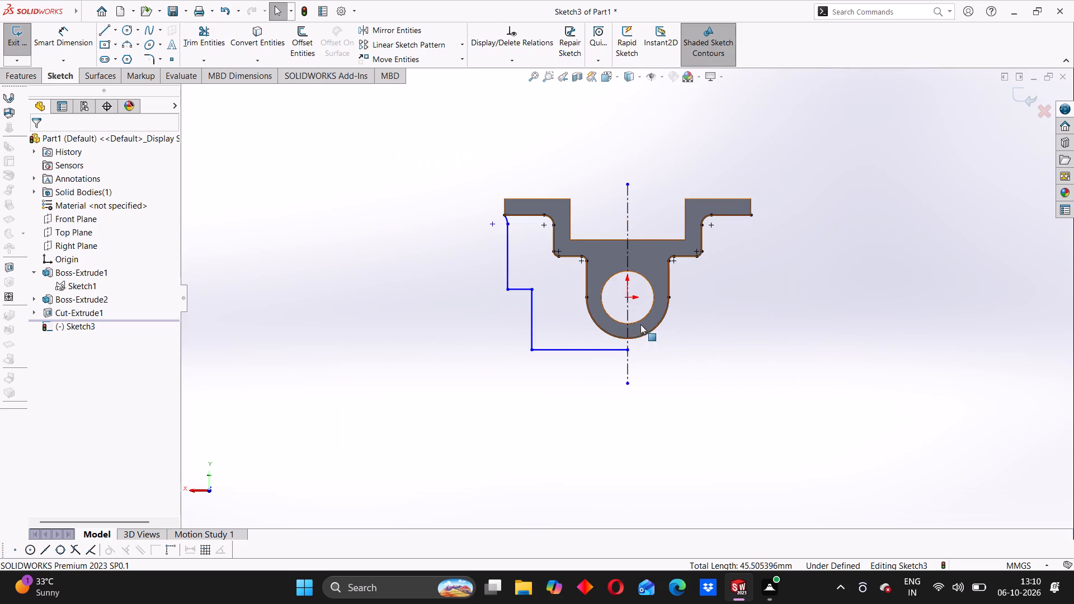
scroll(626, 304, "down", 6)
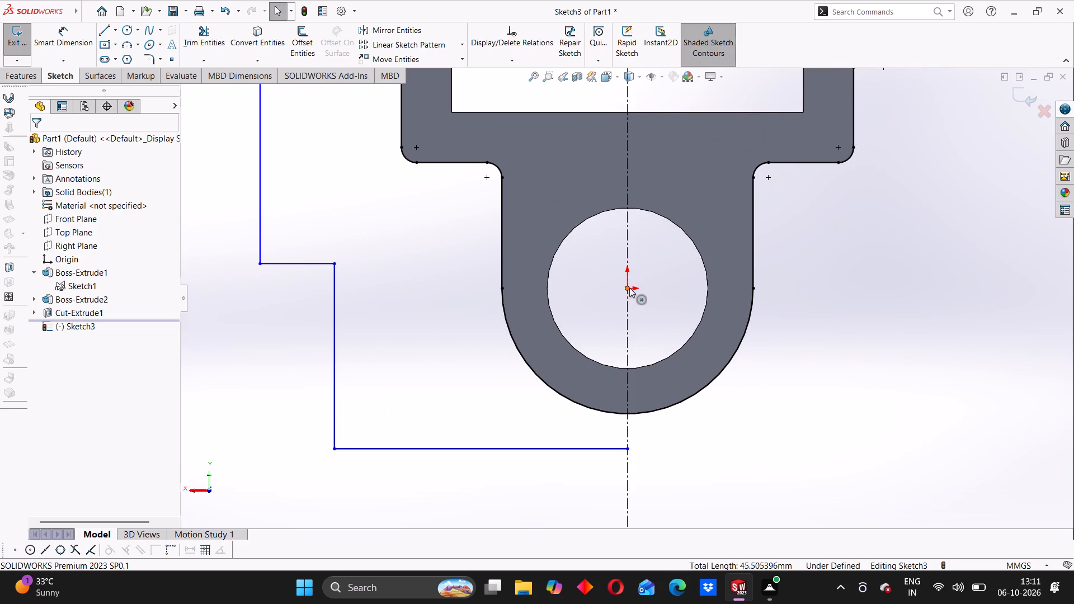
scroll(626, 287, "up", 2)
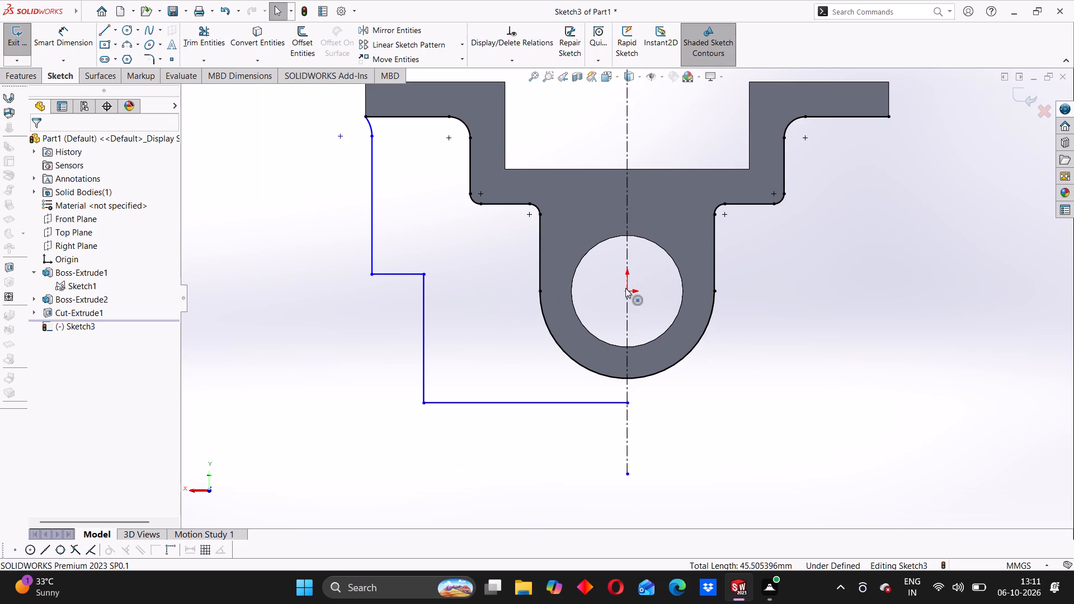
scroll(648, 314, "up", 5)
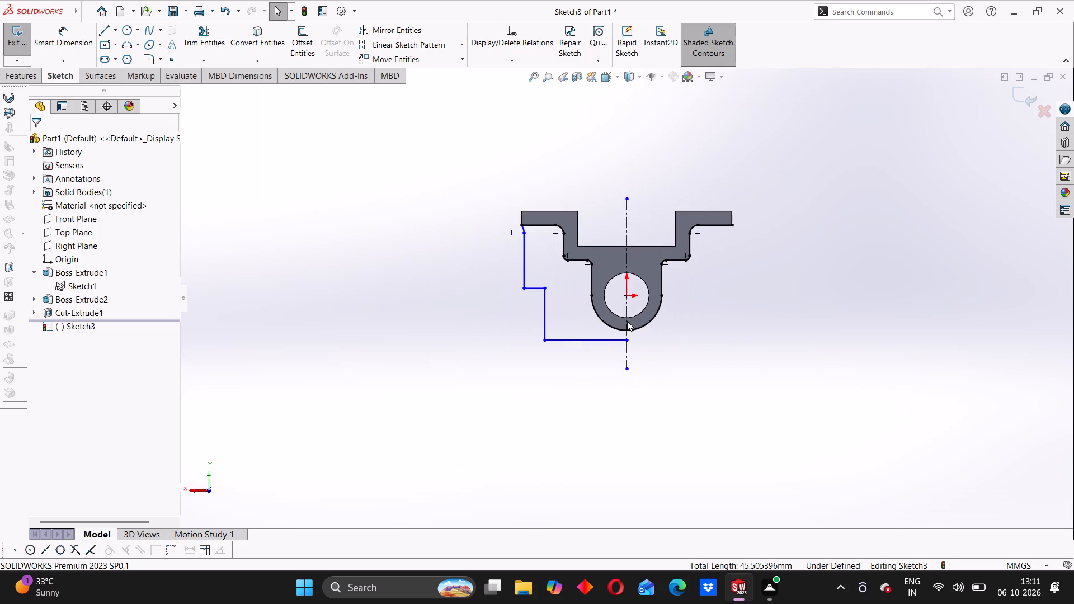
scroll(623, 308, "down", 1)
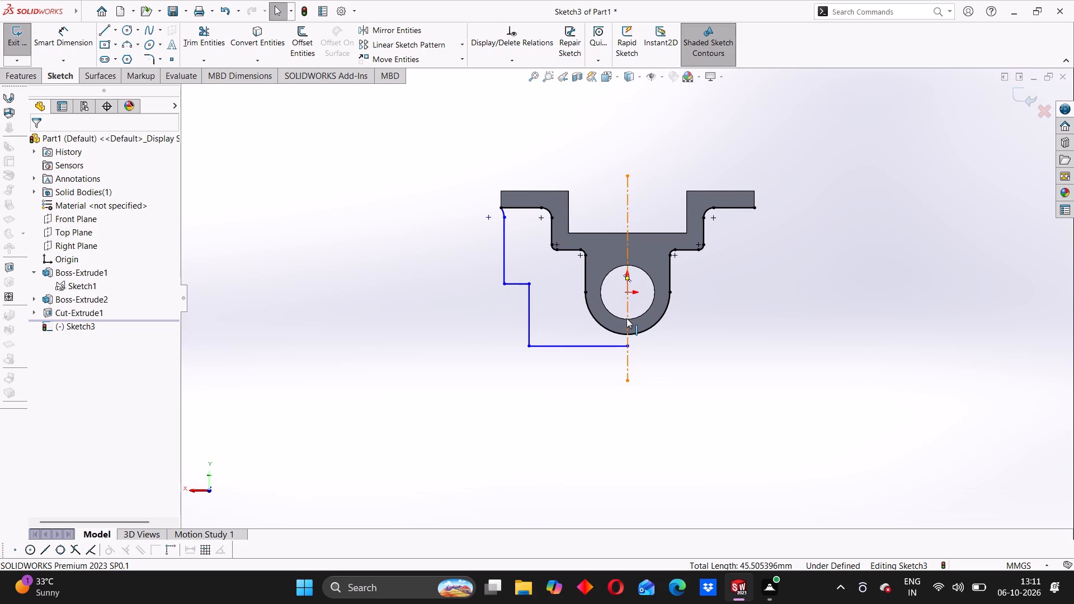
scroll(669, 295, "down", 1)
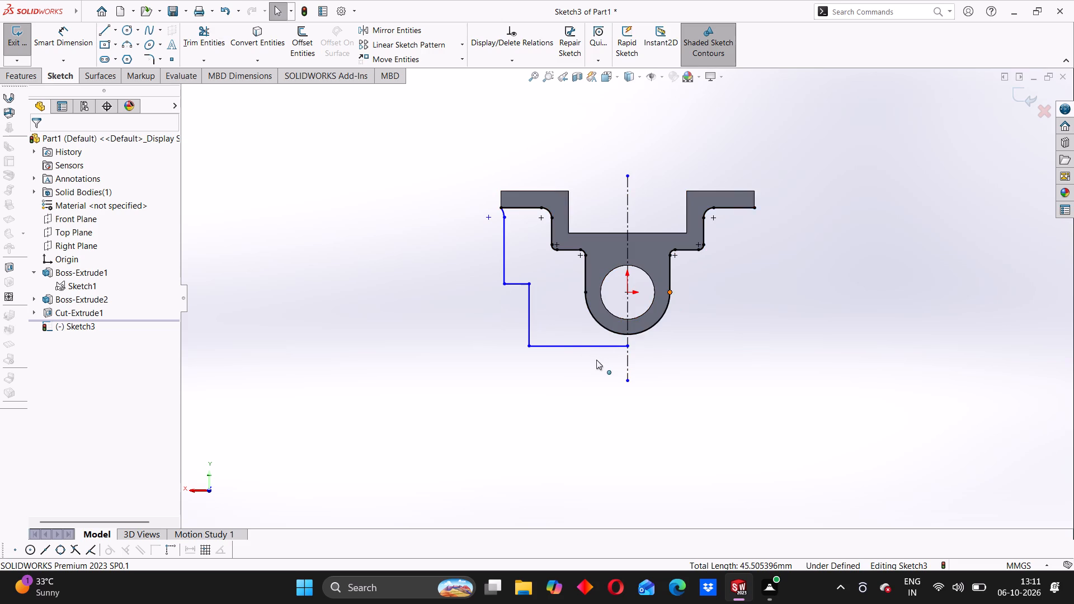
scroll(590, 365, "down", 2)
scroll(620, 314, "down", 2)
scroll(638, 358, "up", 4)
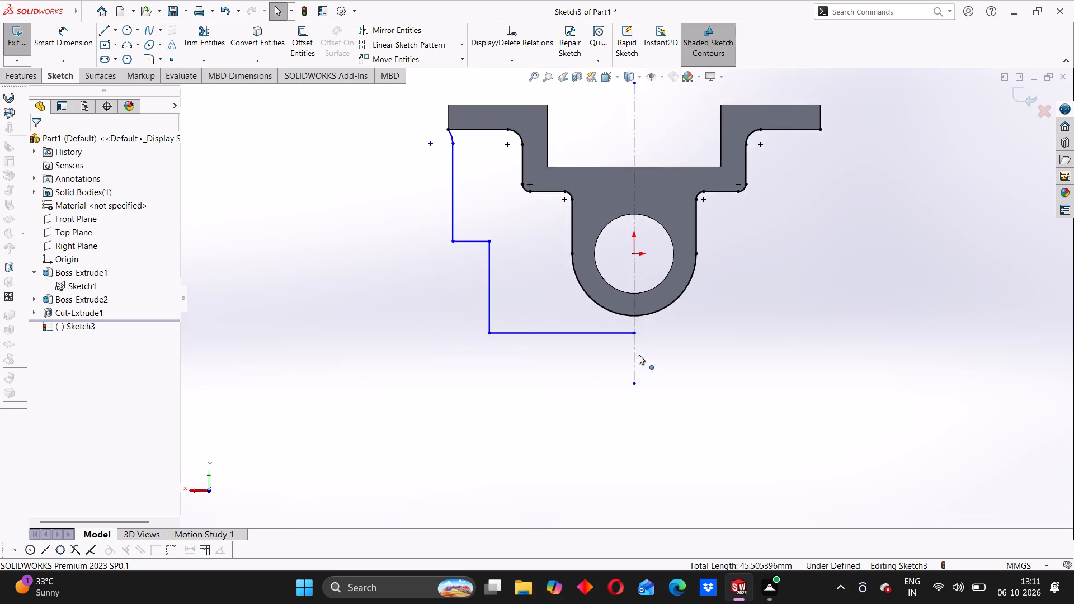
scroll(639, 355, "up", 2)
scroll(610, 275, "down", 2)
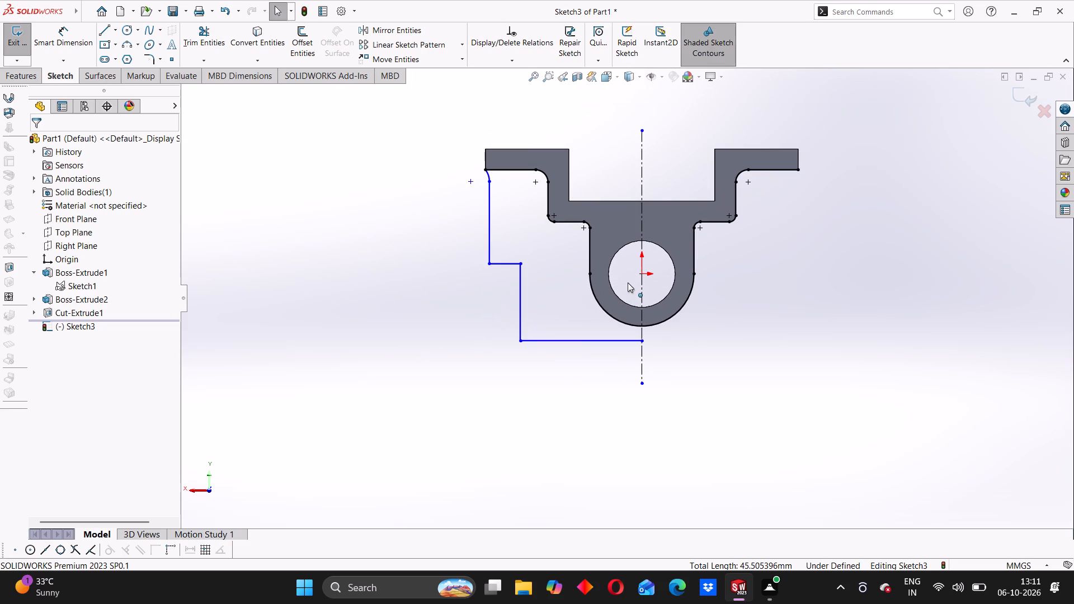
Dimension the distance from the inner vertical line of the stepped chain to the centerline as 45 mm.
scroll(622, 253, "down", 2)
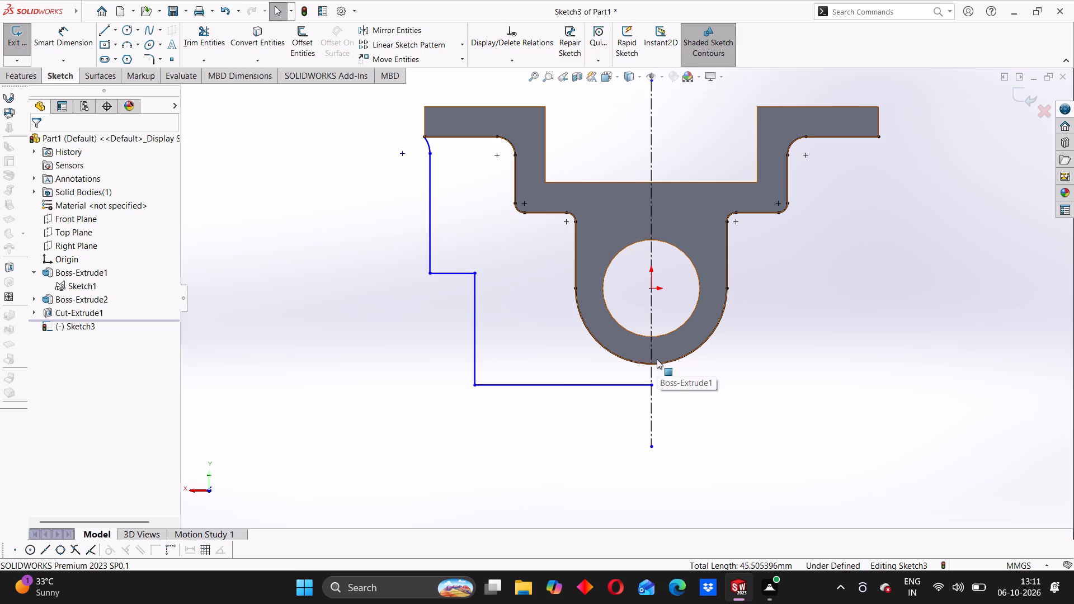
scroll(651, 370, "down", 2)
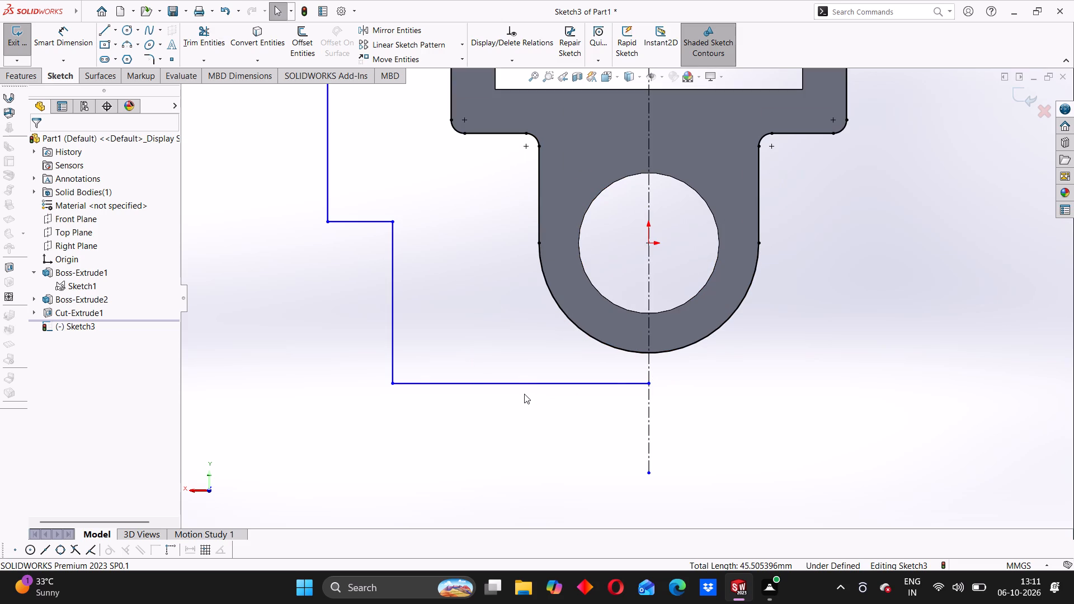
left_click(394, 355)
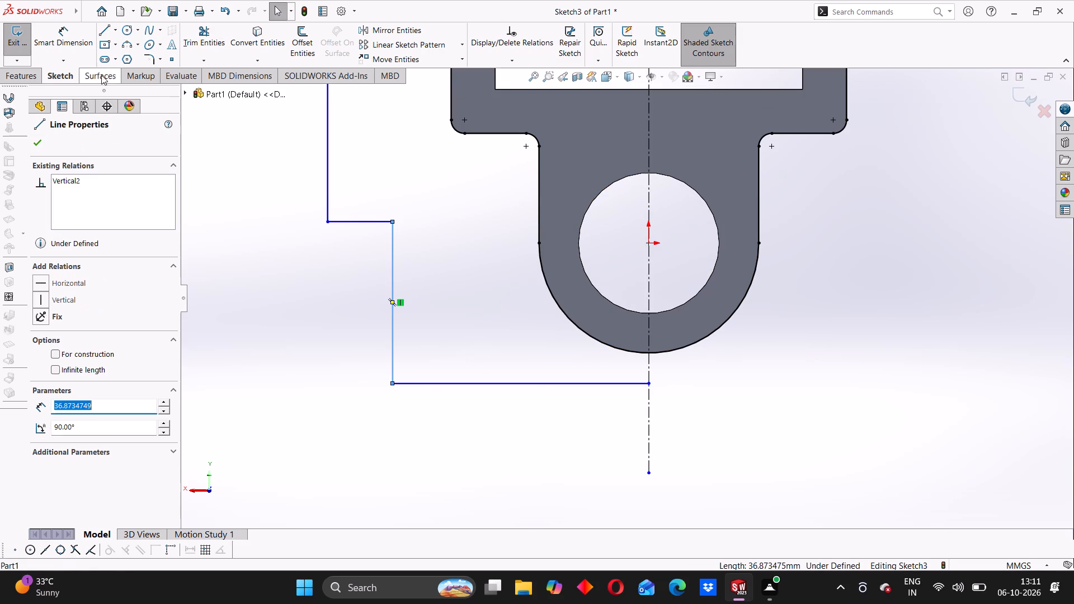
left_click(85, 49)
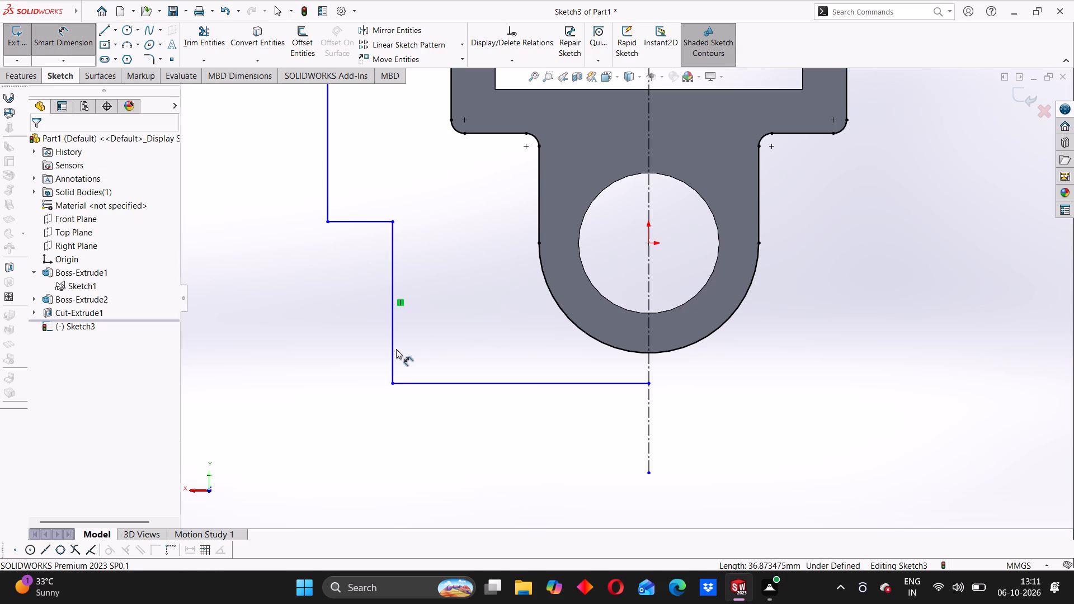
left_click(396, 349)
left_click(395, 354)
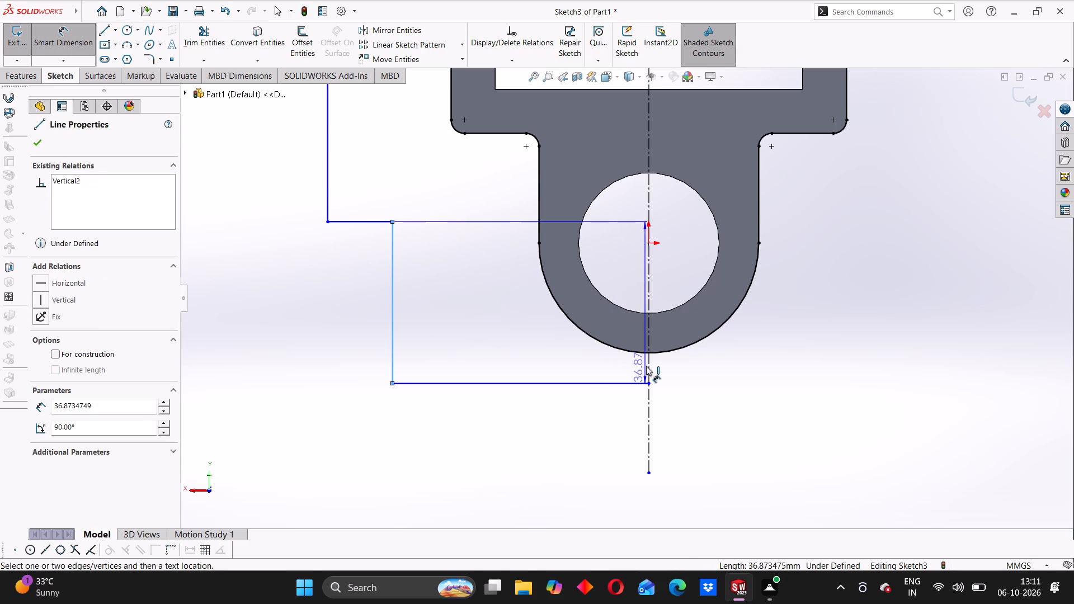
left_click(647, 365)
left_click(479, 360)
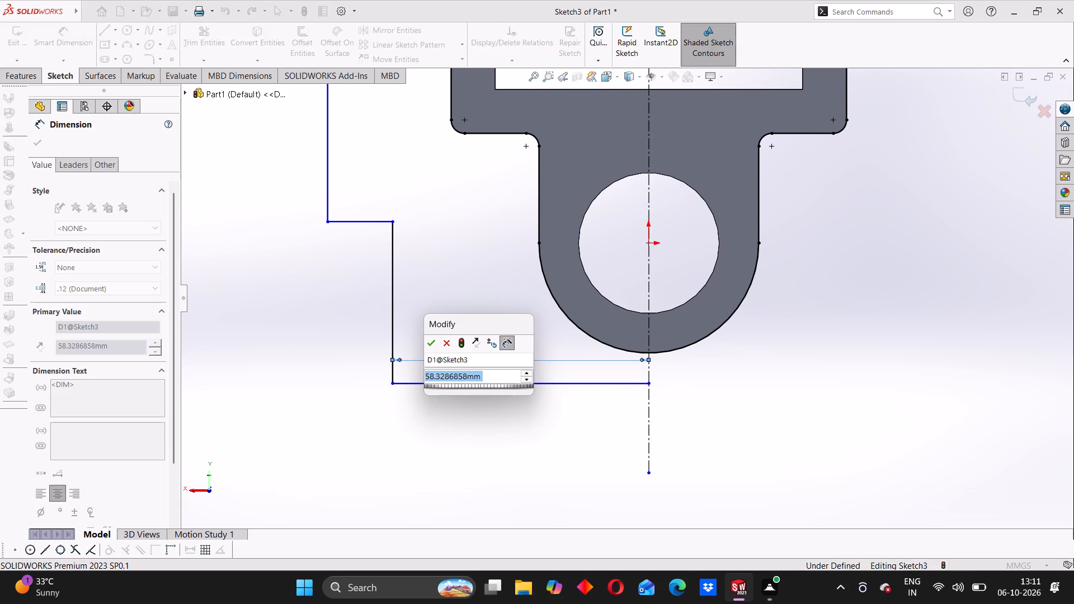
type("45")
key("Return")
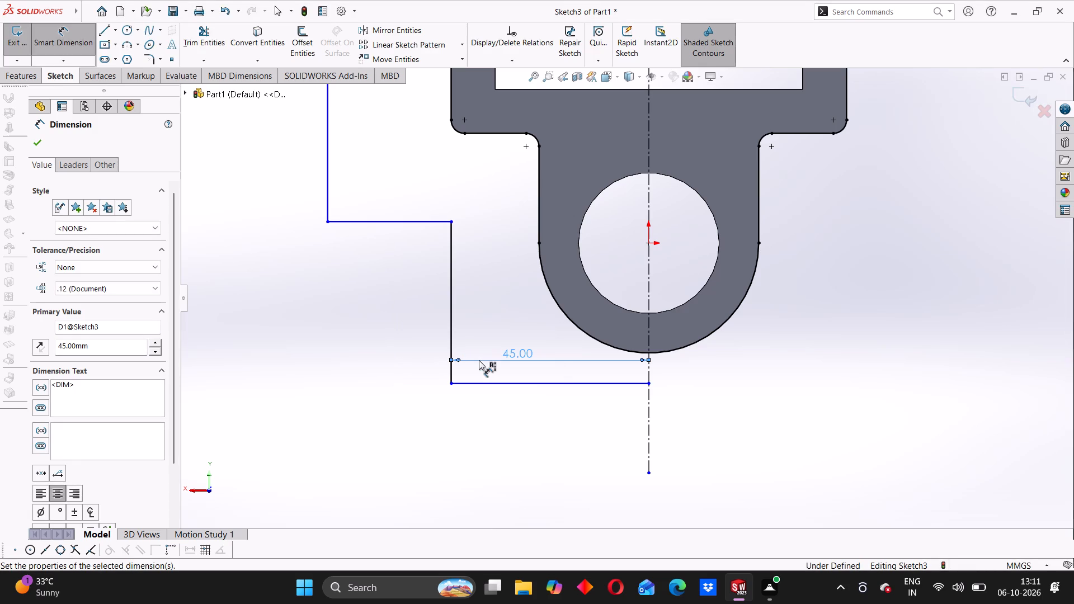
Dimension the distance from the outer vertical line of the stepped chain to the centerline as 69 mm.
scroll(336, 171, "up", 3)
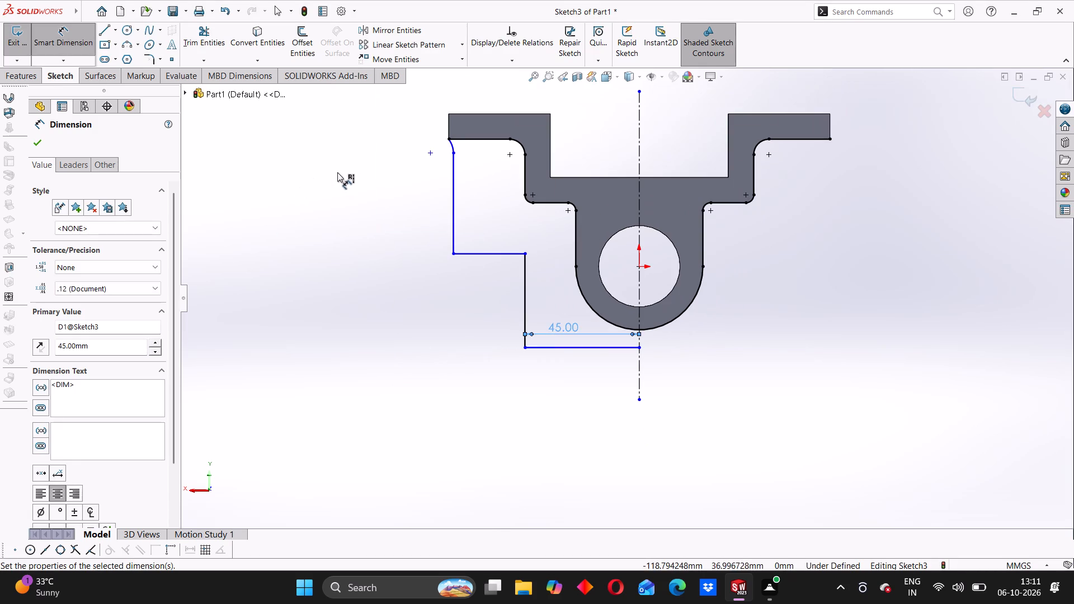
left_click(453, 225)
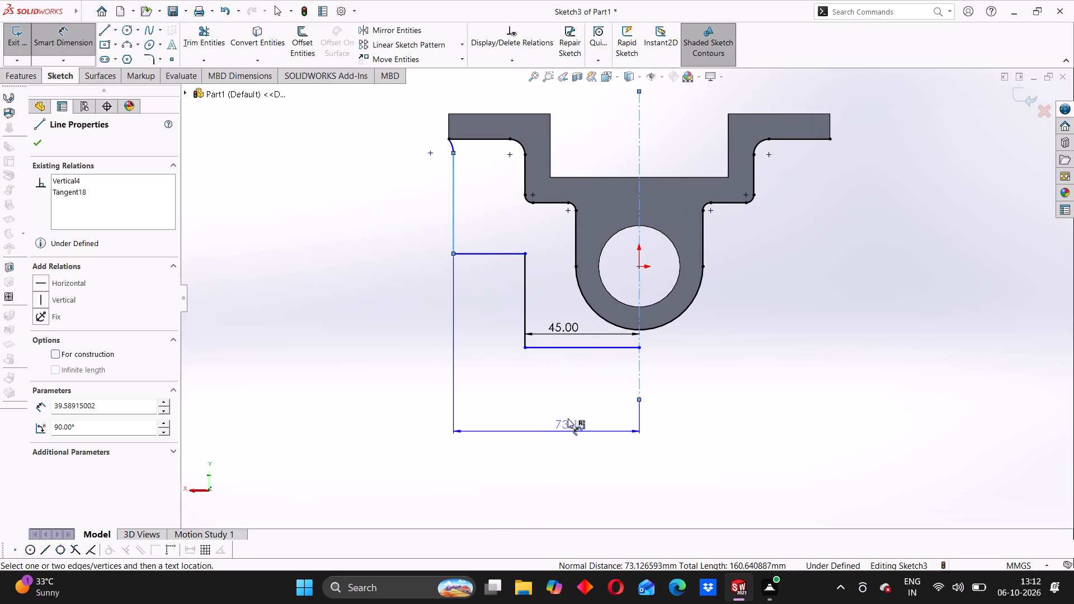
left_click(565, 406)
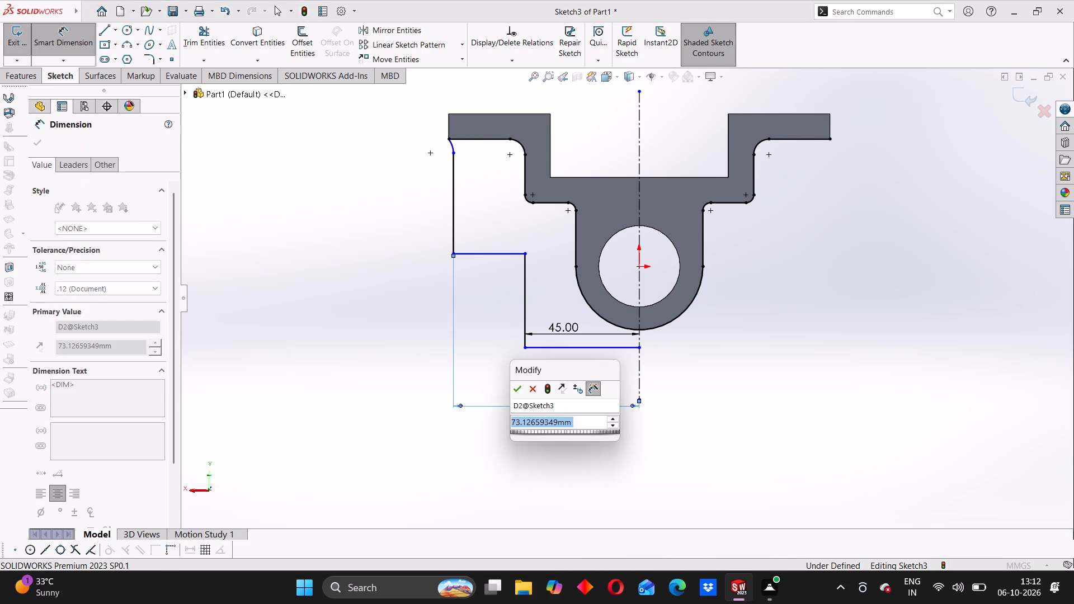
type("138/2")
key("Return")
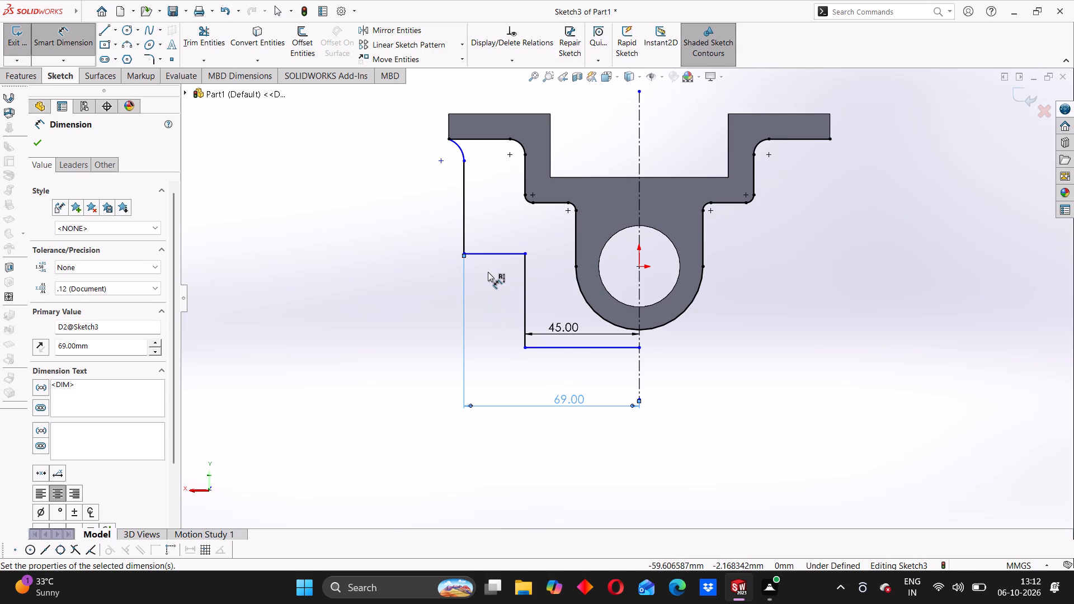
Reposition the 45 mm dimension between the chain's lowest horizontal line and the 69 mm dimension.
scroll(536, 246, "down", 1)
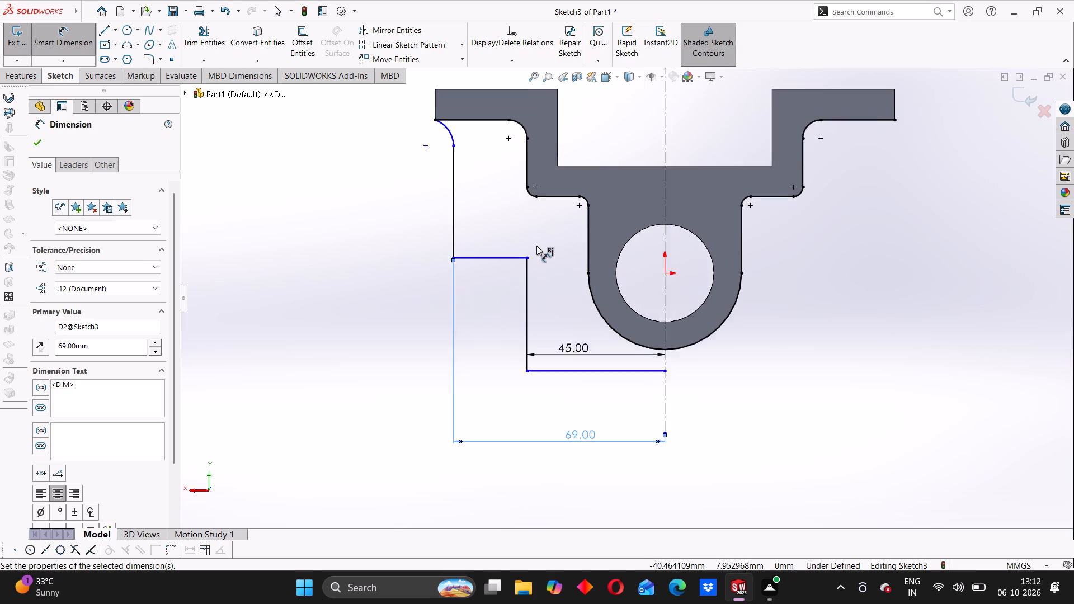
scroll(536, 246, "down", 1)
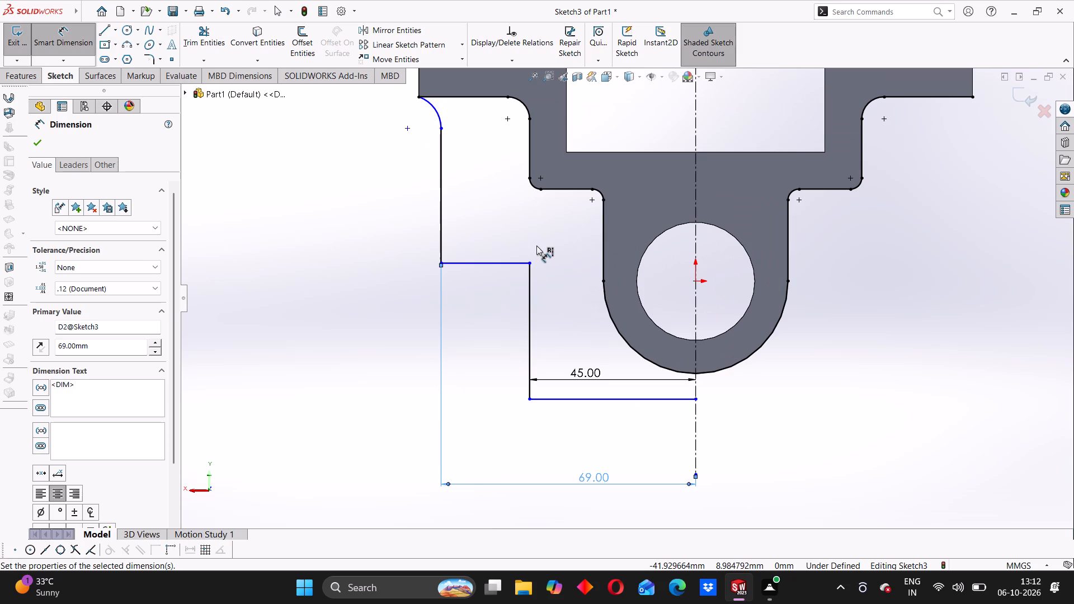
scroll(559, 243, "up", 4)
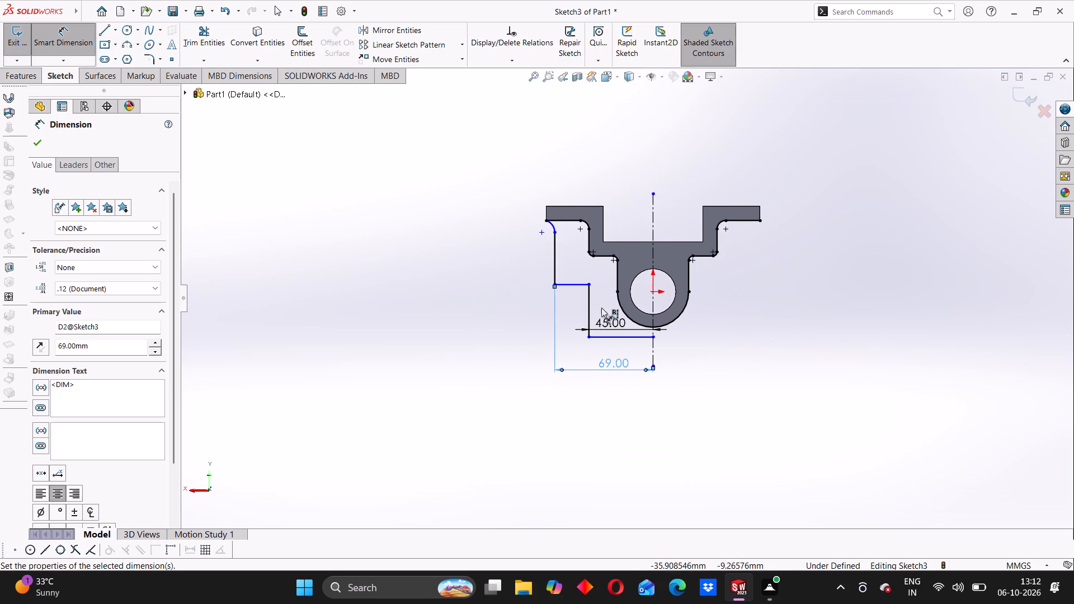
scroll(598, 309, "down", 2)
left_click(470, 345)
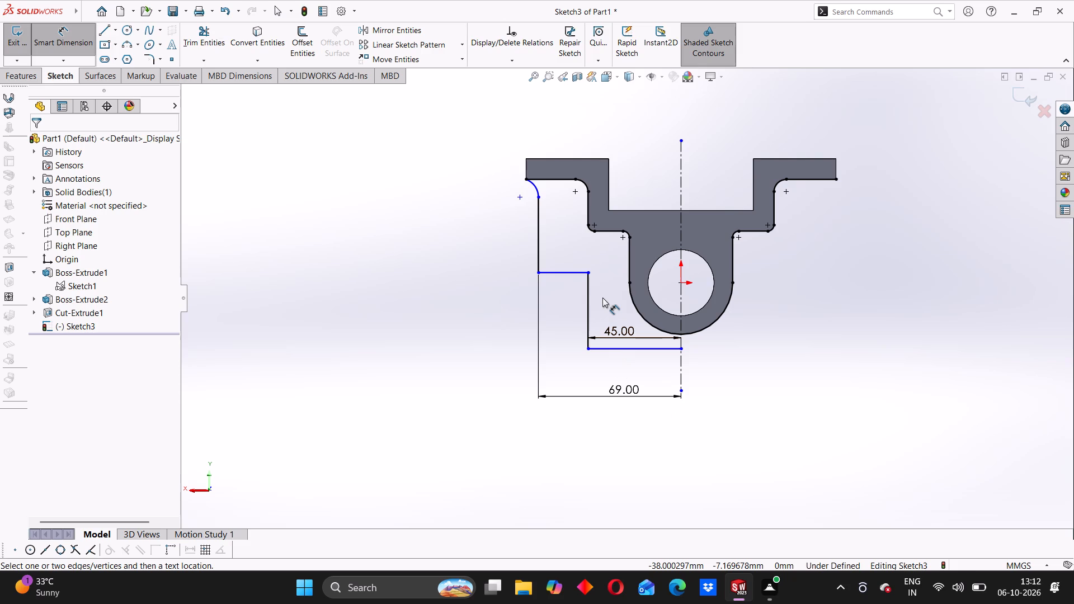
scroll(619, 299, "down", 2)
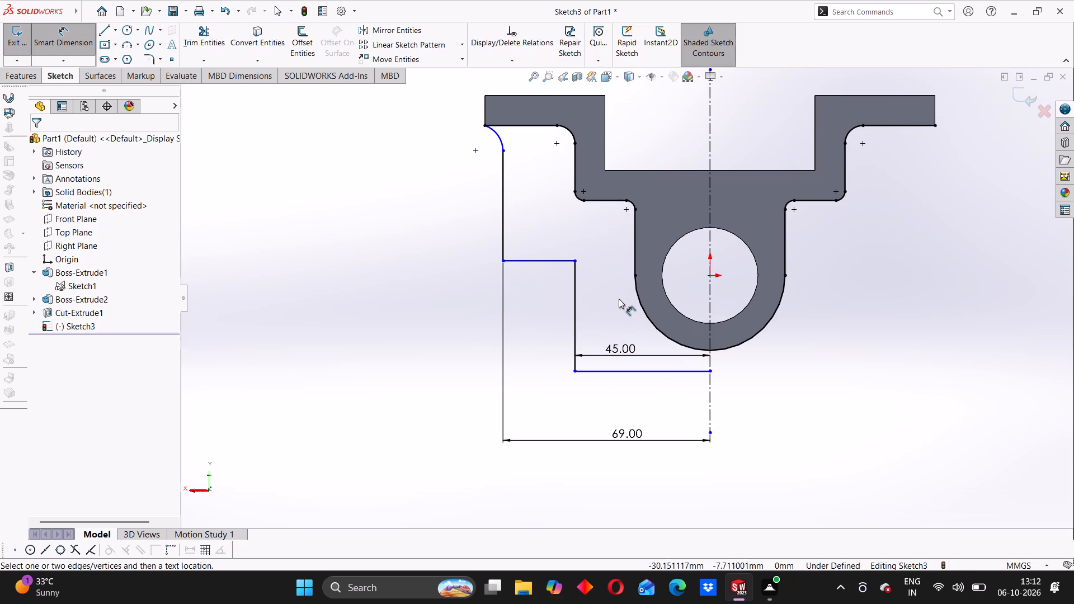
scroll(613, 310, "up", 1)
left_click(383, 339)
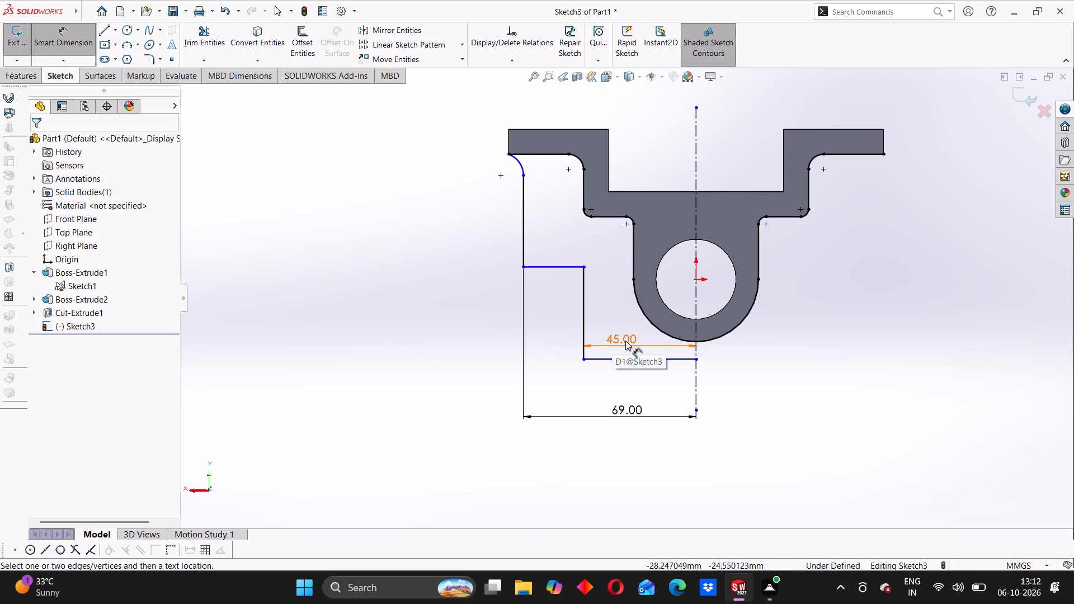
left_click_drag(625, 341, 634, 377)
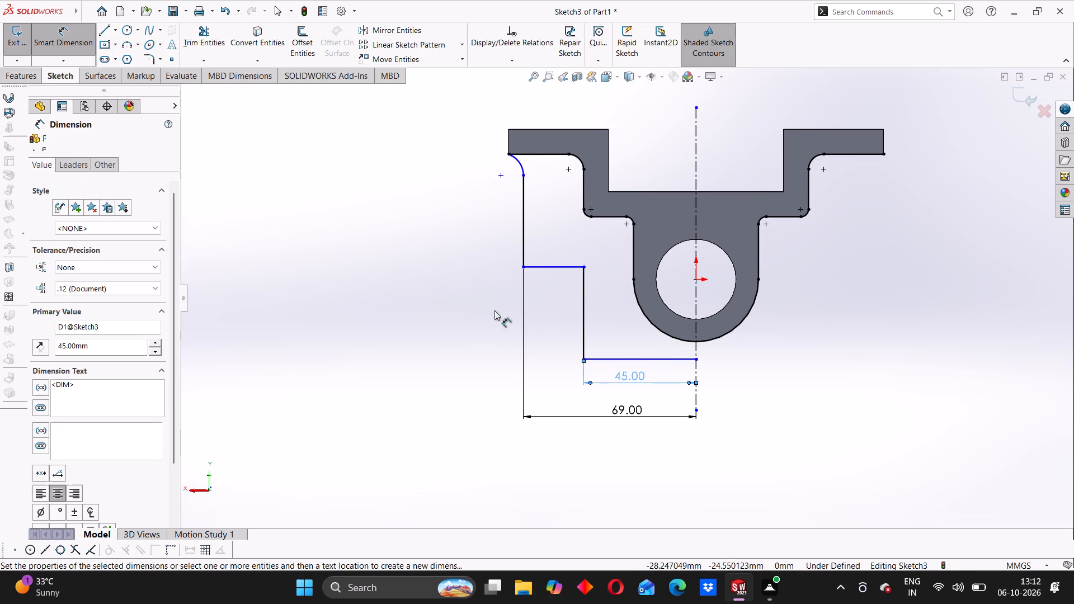
left_click(449, 324)
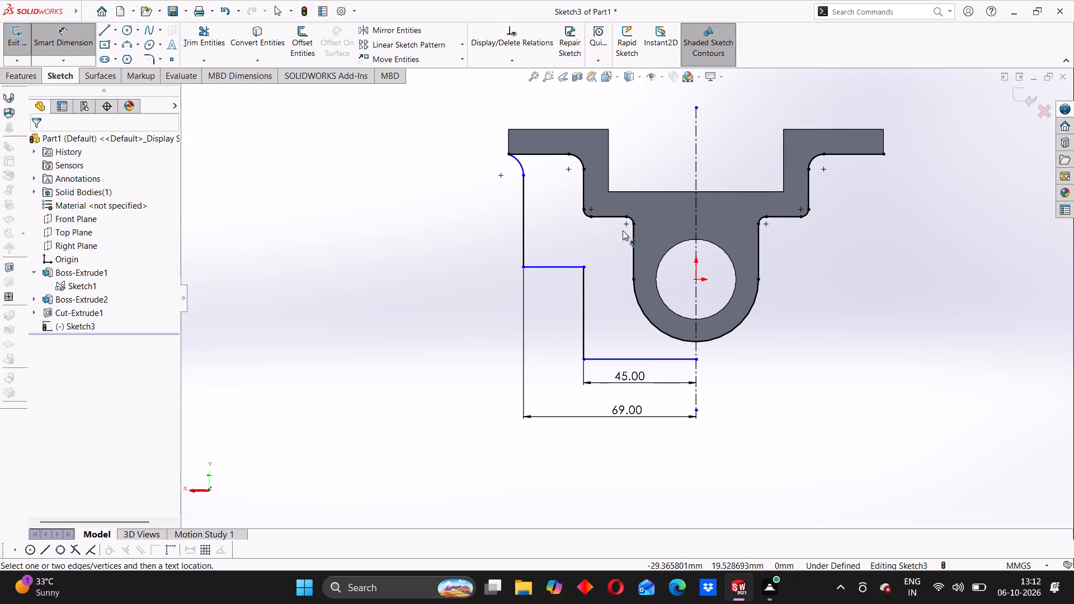
Dimension the foot-corner arc's radius as 6 mm.
scroll(606, 200, "down", 3)
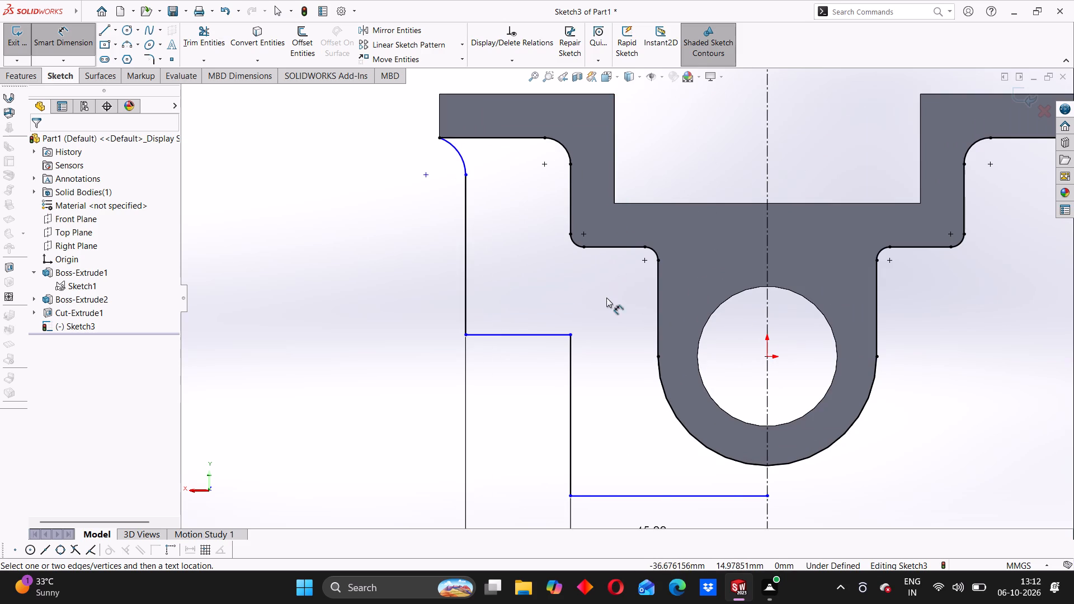
scroll(606, 306, "up", 1)
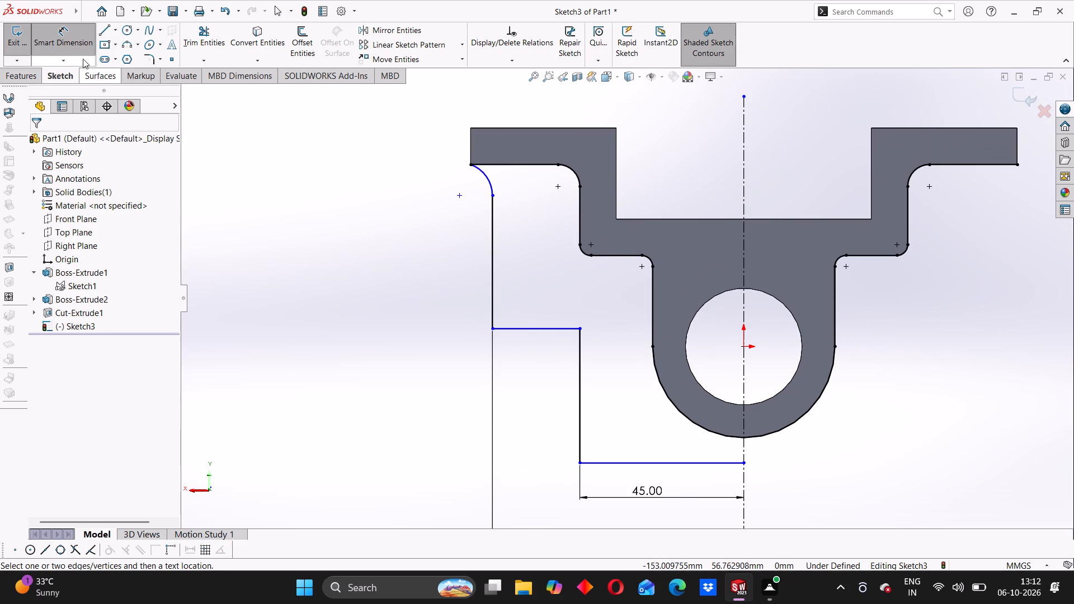
left_click(486, 179)
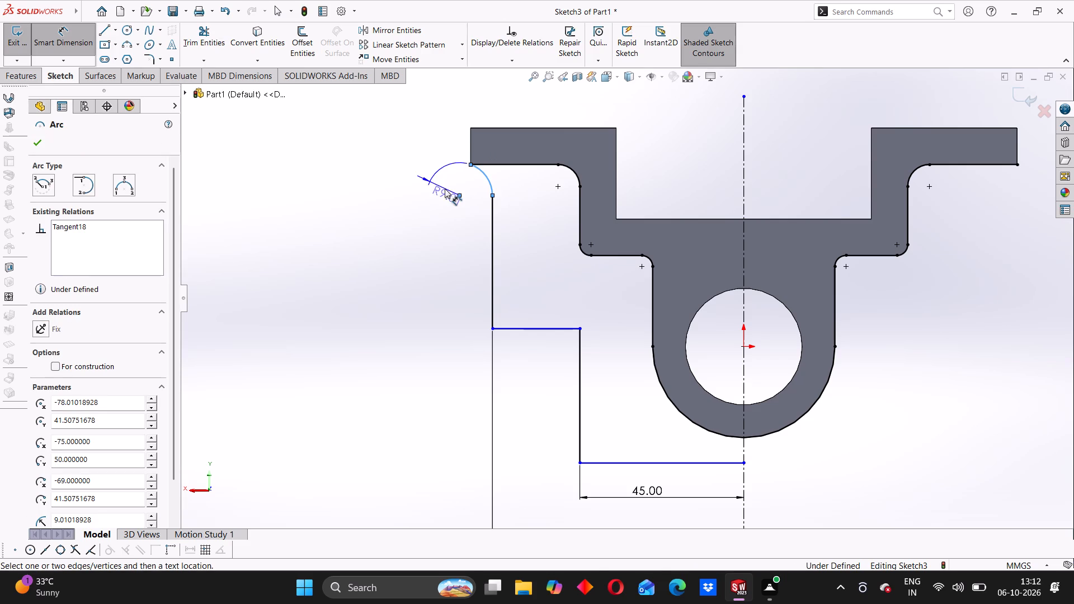
left_click(482, 183)
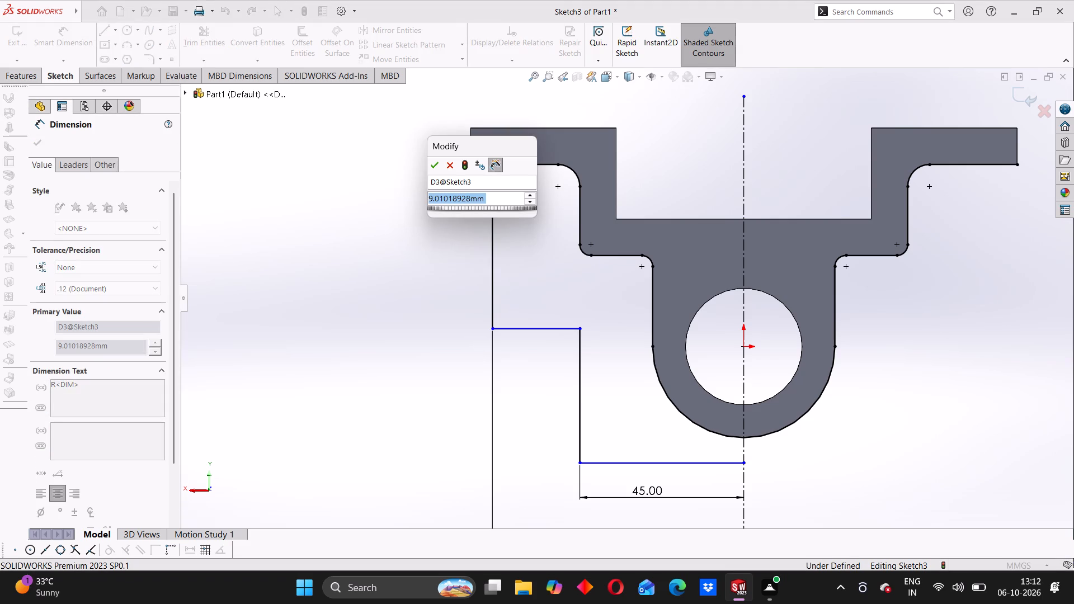
key("6")
key("Return")
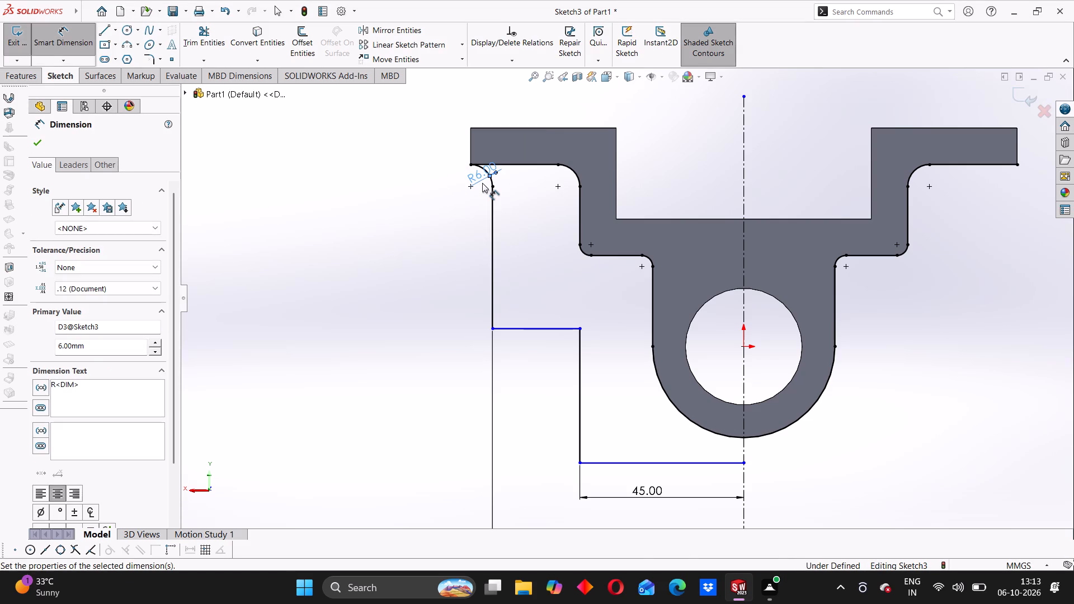
left_click(376, 192)
Add a 12 mm Sketch Fillet at the corner between the chain's short horizontal step line and the inner vertical line.
scroll(567, 286, "up", 2)
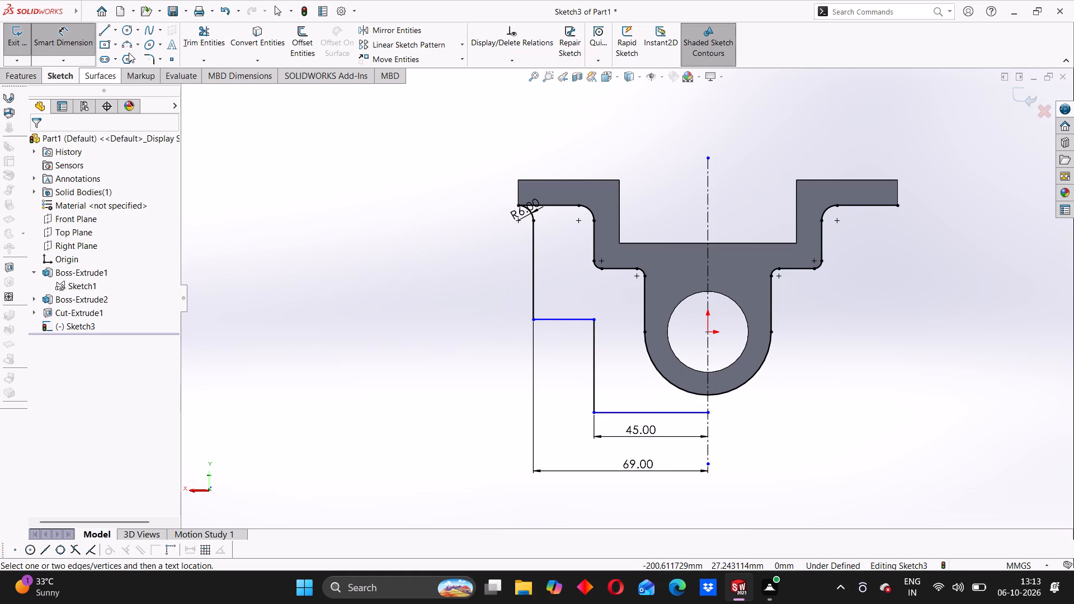
left_click(144, 54)
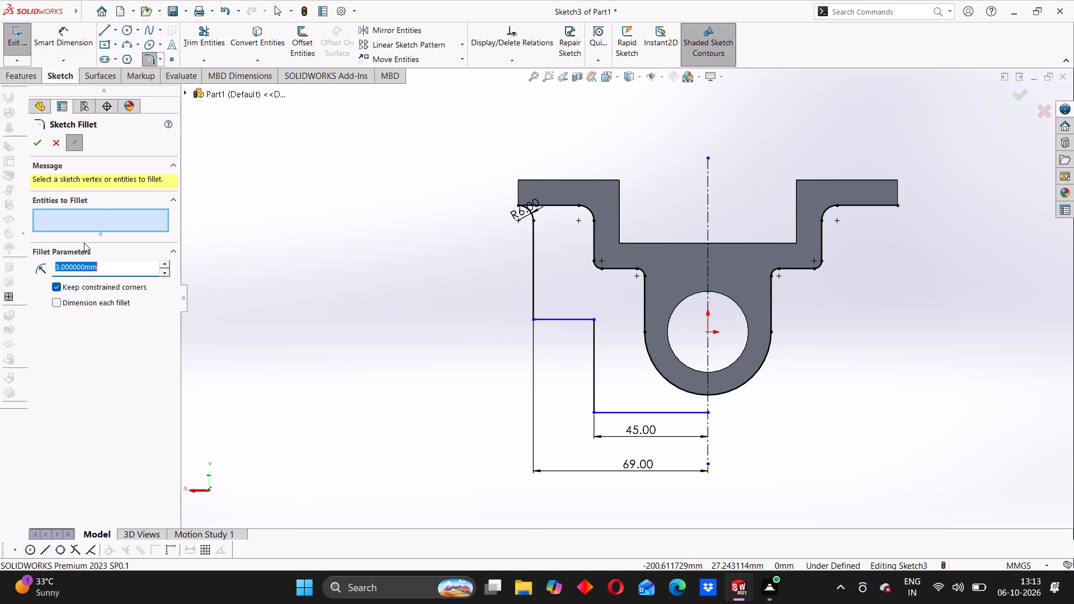
type("12")
key("Return")
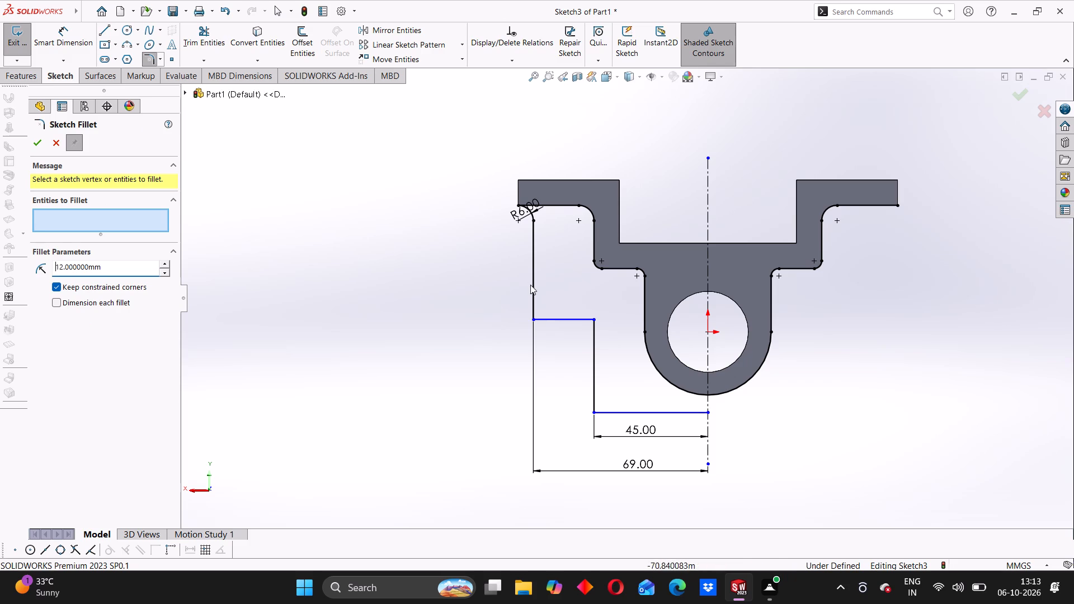
left_click(593, 319)
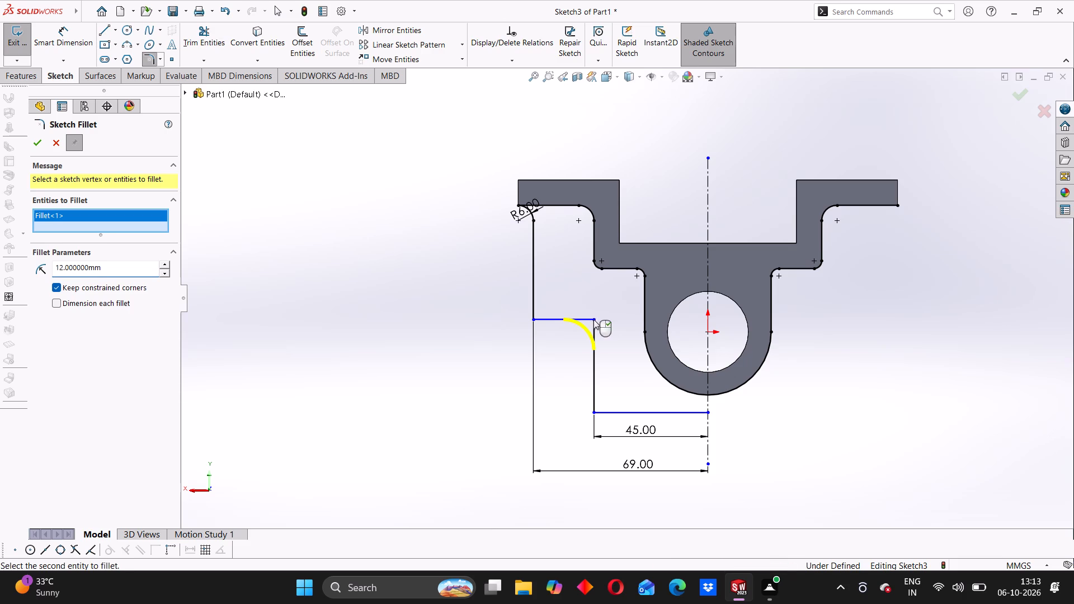
left_click(42, 150)
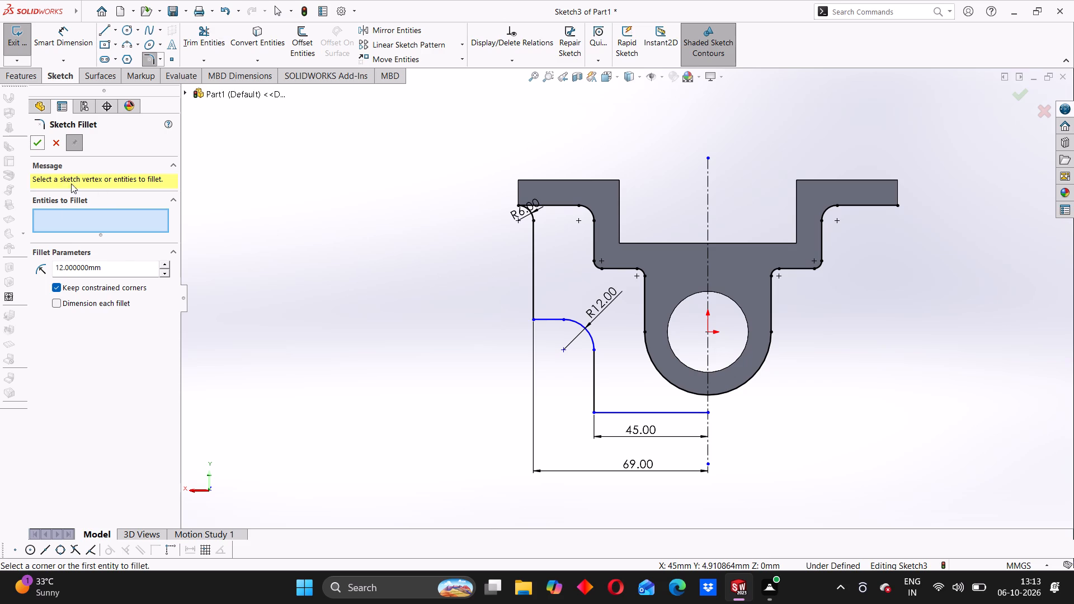
Add a 6 mm Sketch Fillet at the corner between the outer vertical line and the short horizontal step line.
left_click_drag(109, 263, 55, 282)
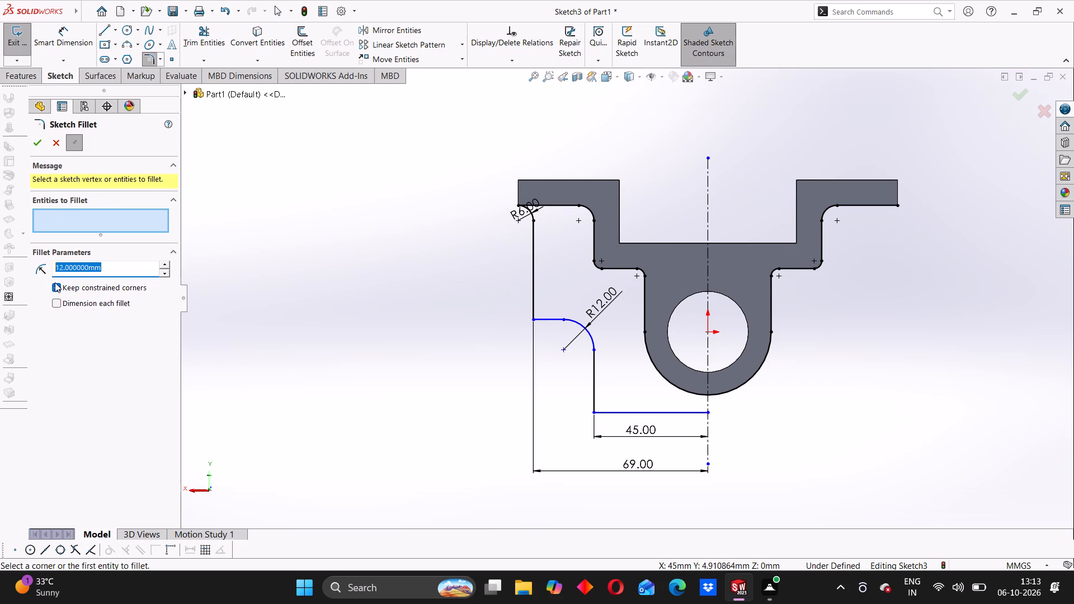
key("6")
key("Return")
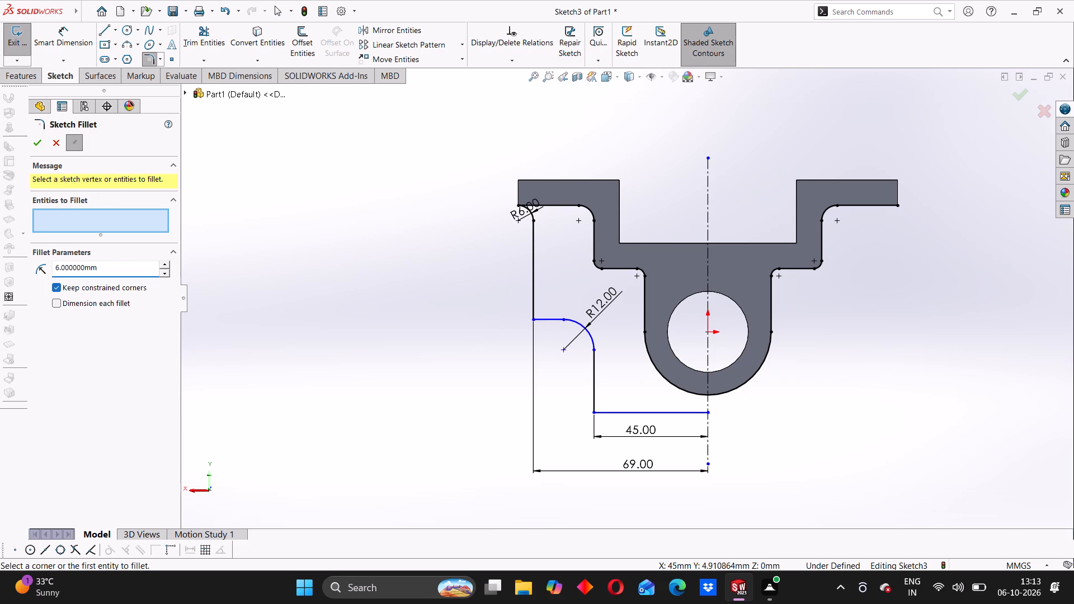
left_click(533, 321)
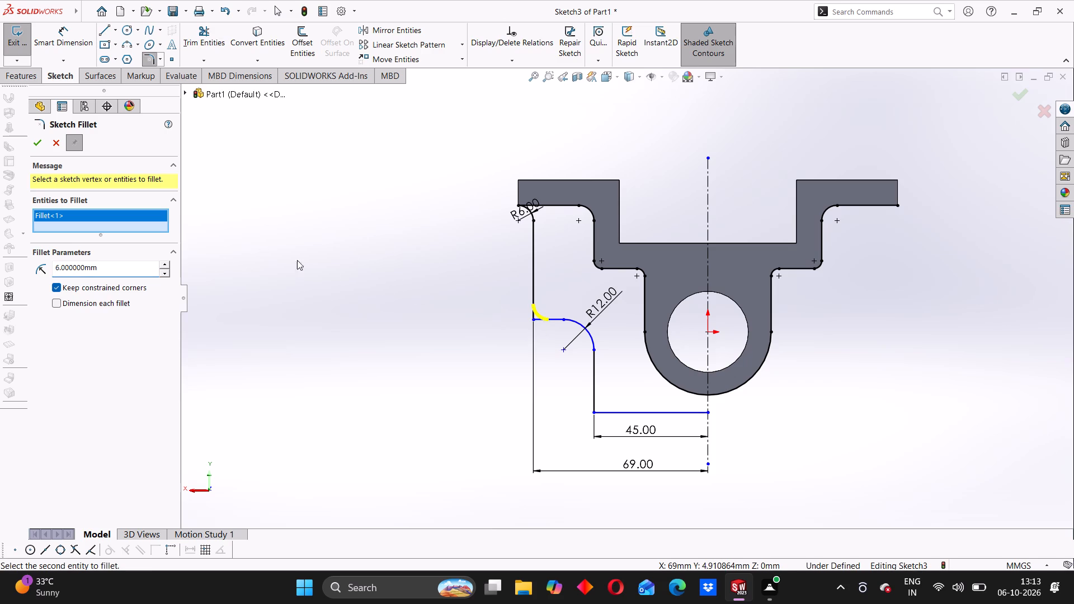
left_click(34, 138)
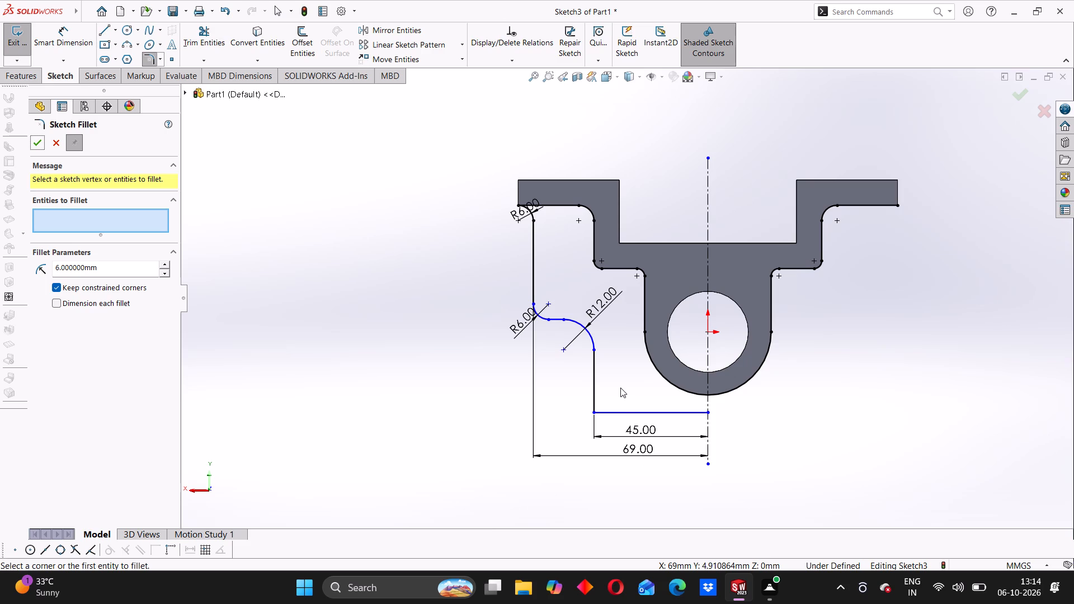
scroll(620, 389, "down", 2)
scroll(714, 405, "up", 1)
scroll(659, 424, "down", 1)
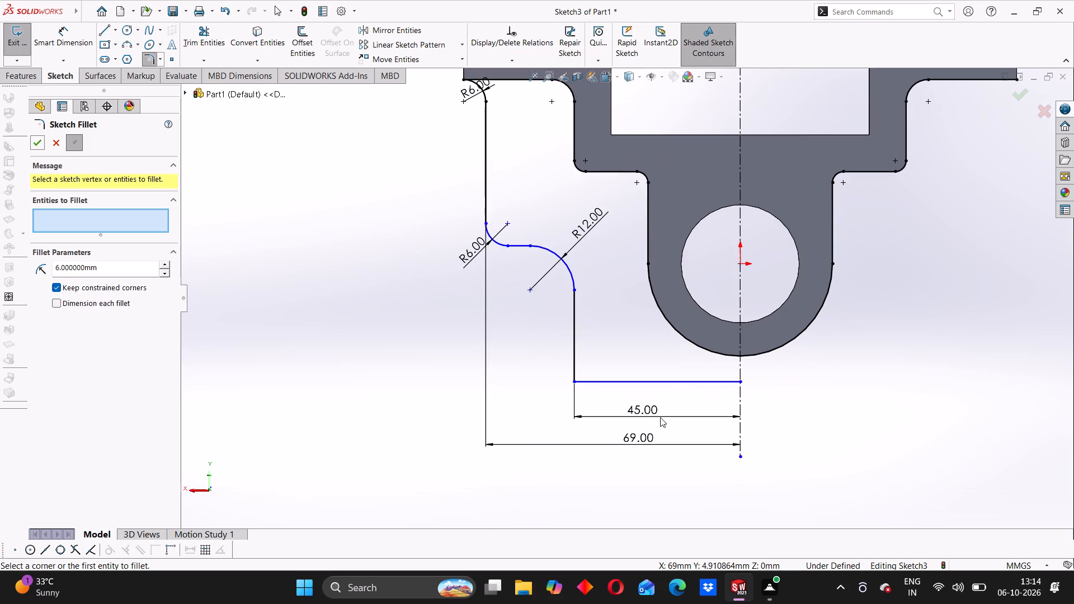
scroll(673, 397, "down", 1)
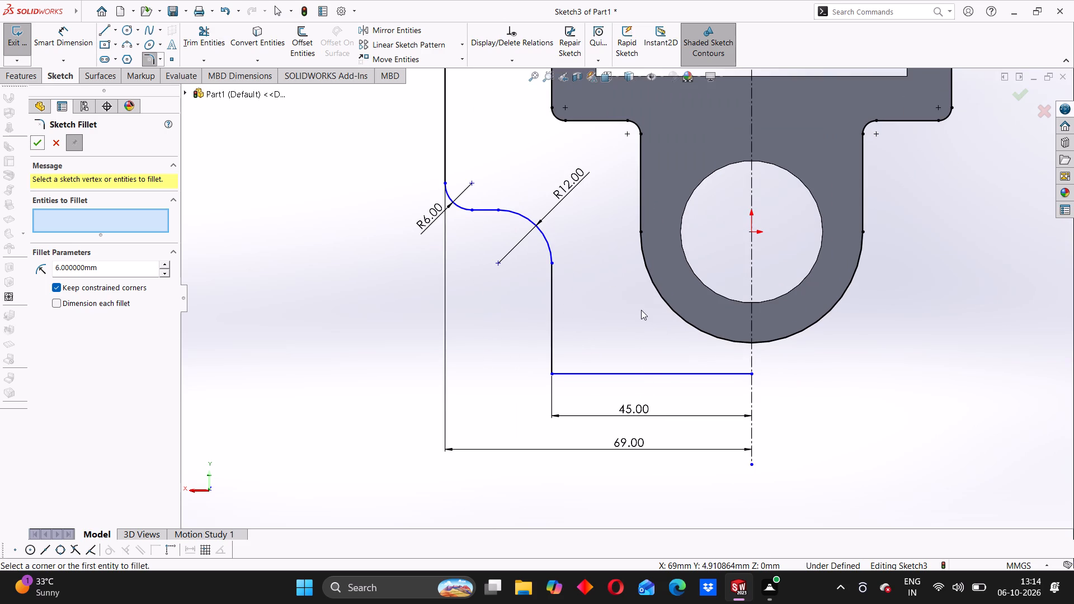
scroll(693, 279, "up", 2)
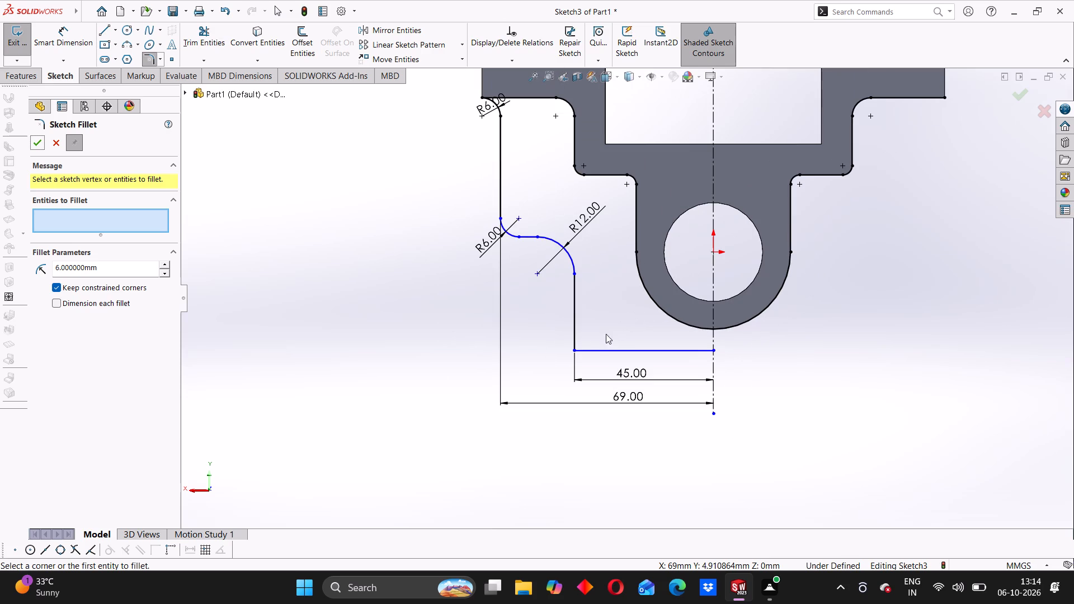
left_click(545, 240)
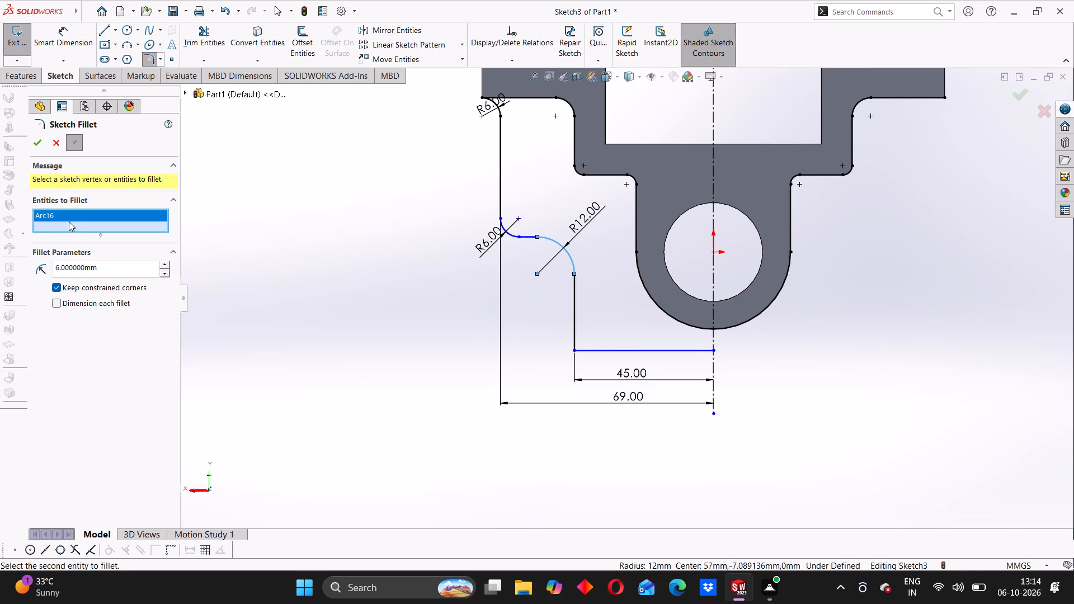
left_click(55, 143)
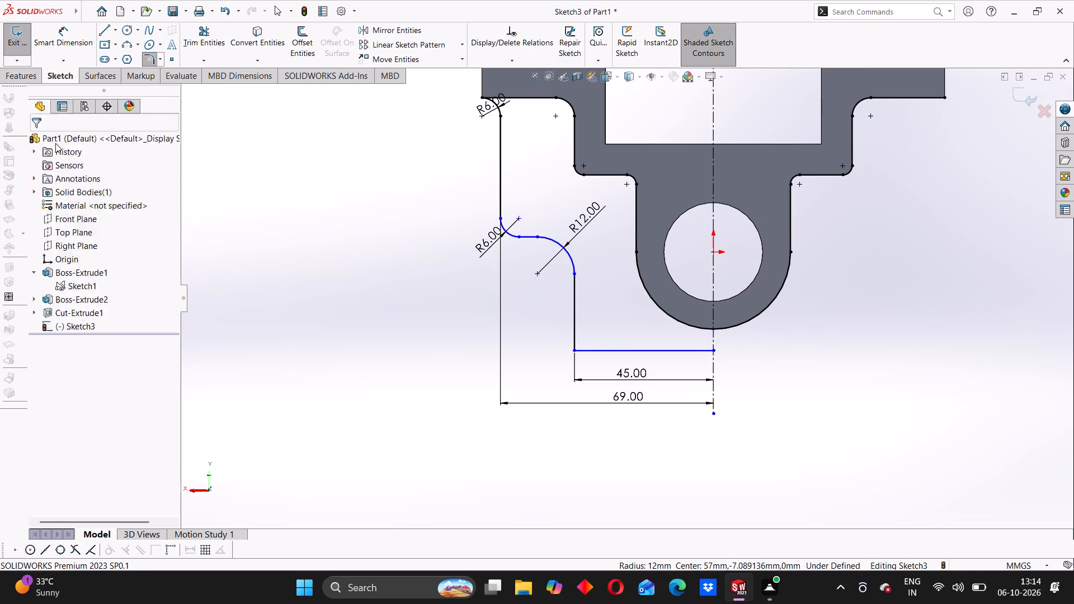
Dimension the vertical distance between the short horizontal step line and the end of the lowest horizontal line as 40 mm.
left_click(50, 44)
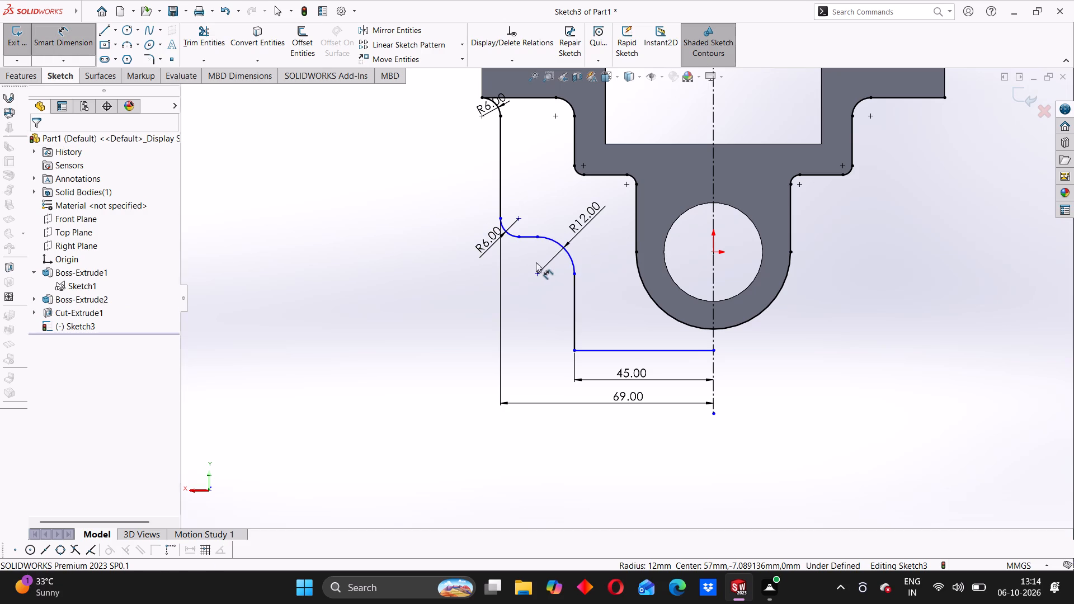
left_click(522, 235)
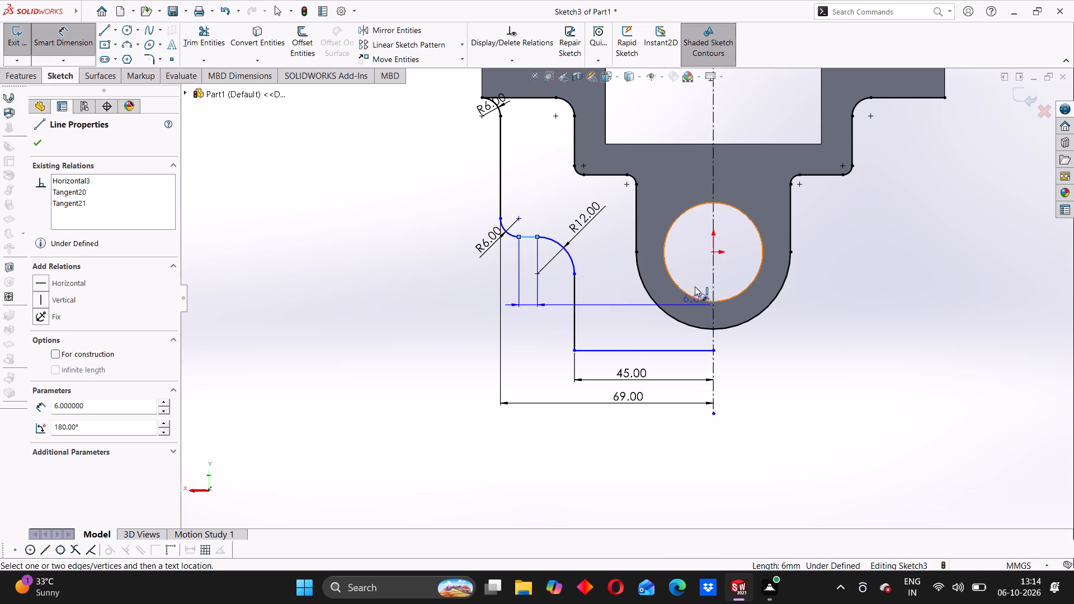
left_click(713, 349)
left_click(380, 337)
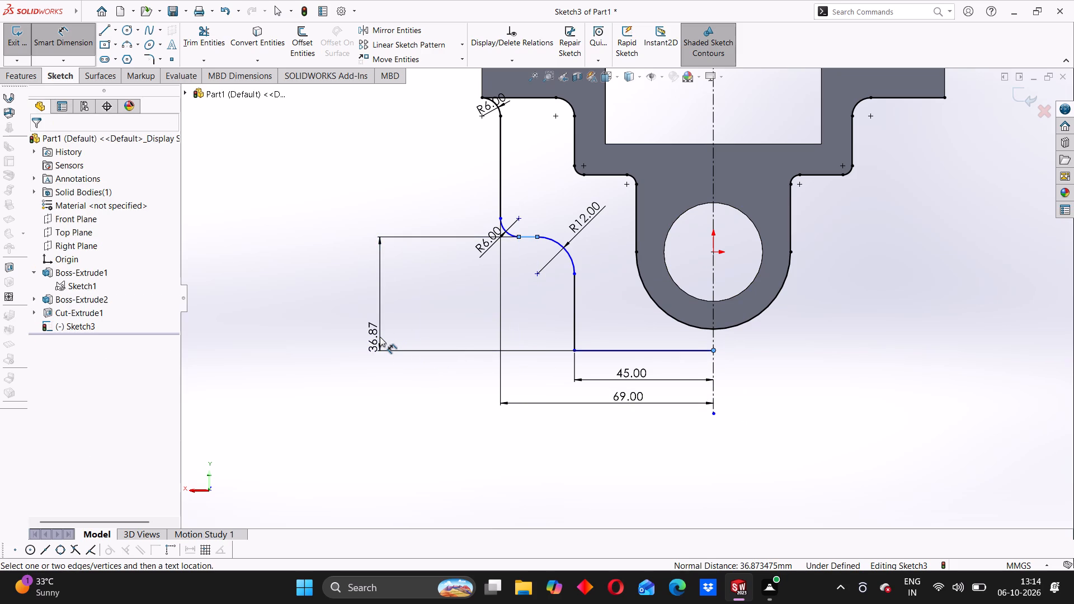
type("40")
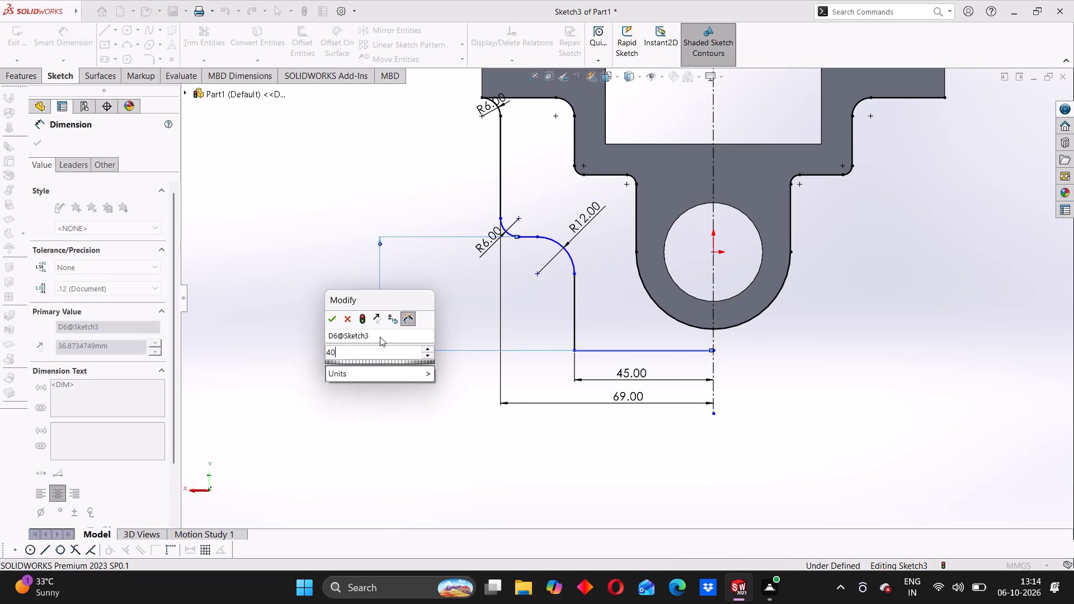
key("Return")
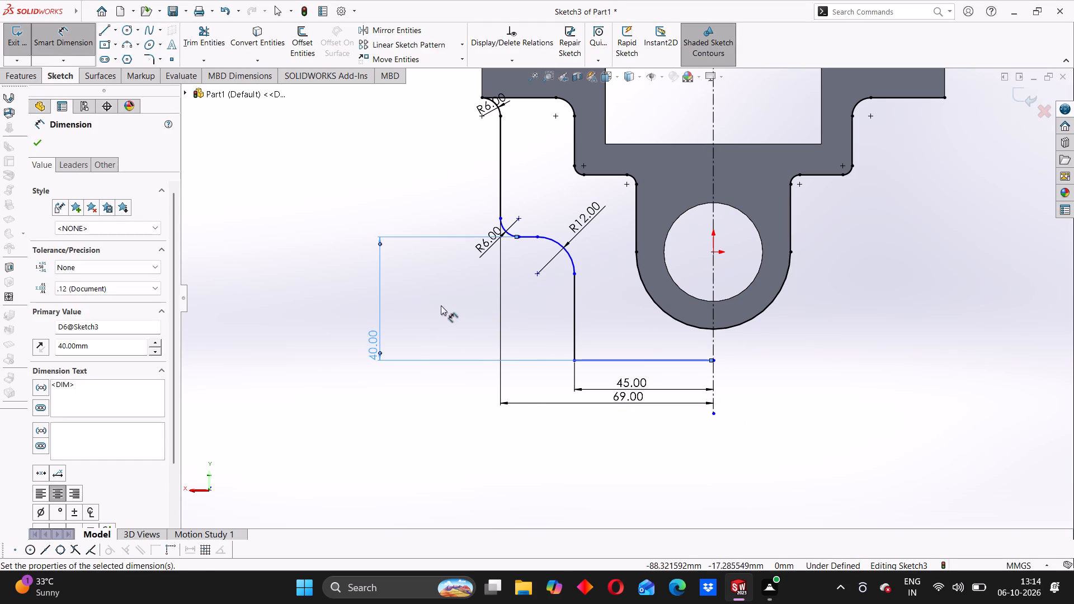
left_click(277, 224)
Dimension the vertical distance between the short horizontal step line and the foot's underside line as 38 mm.
scroll(663, 286, "up", 3)
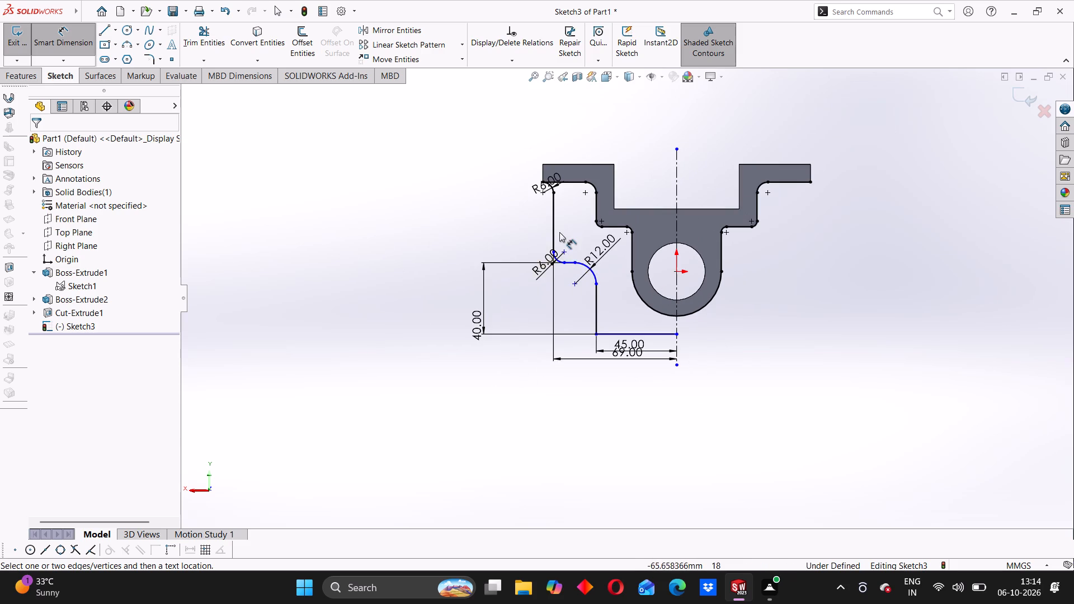
scroll(560, 232, "down", 2)
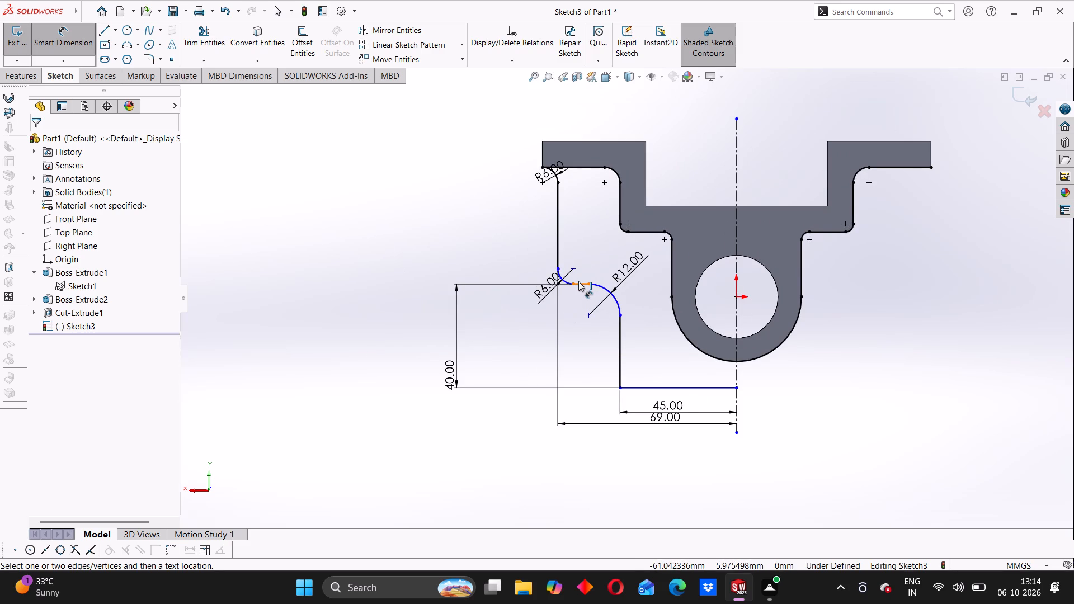
left_click(578, 281)
left_click(576, 167)
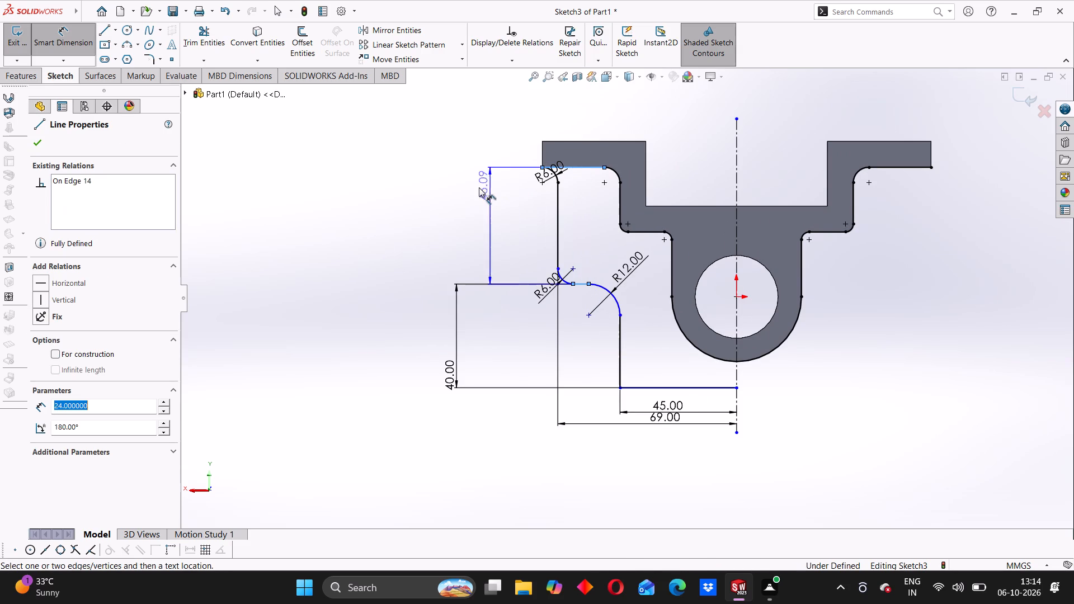
left_click(473, 187)
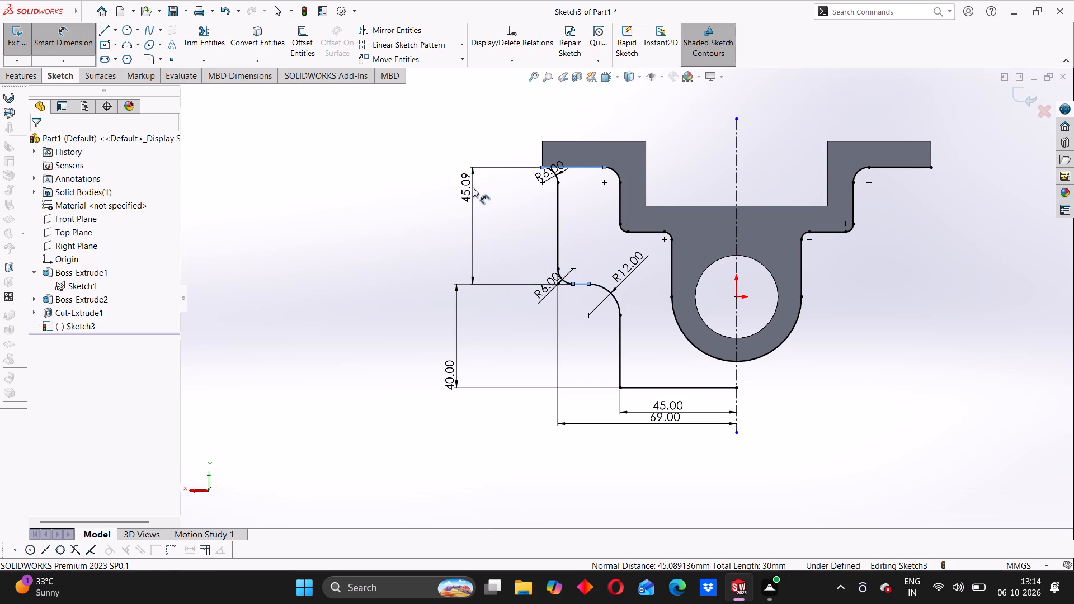
type("38")
key("Return")
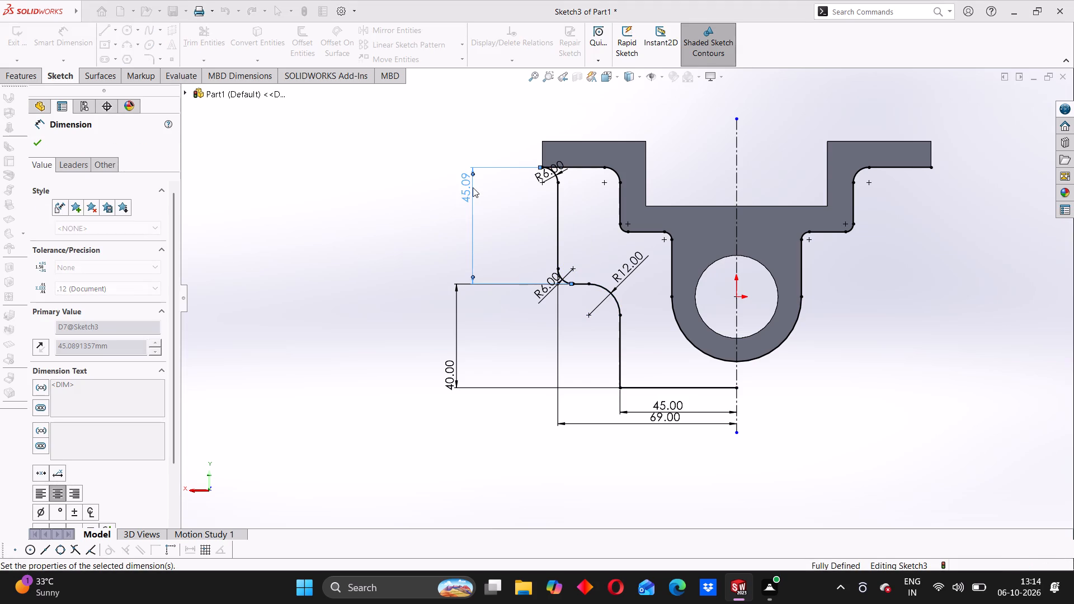
left_click(385, 239)
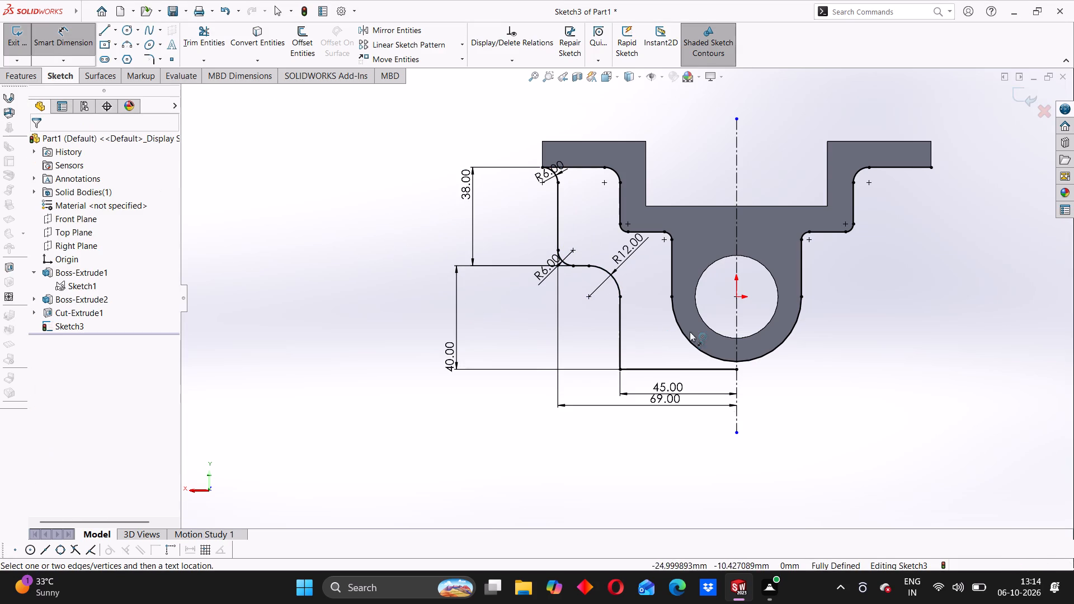
Mirror the outer chain of three arcs and four lines, from the foot-corner arc to the lowest horizontal line, about the vertical centerline.
scroll(799, 341, "up", 1)
scroll(688, 379, "down", 2)
scroll(582, 251, "up", 2)
scroll(560, 265, "down", 5)
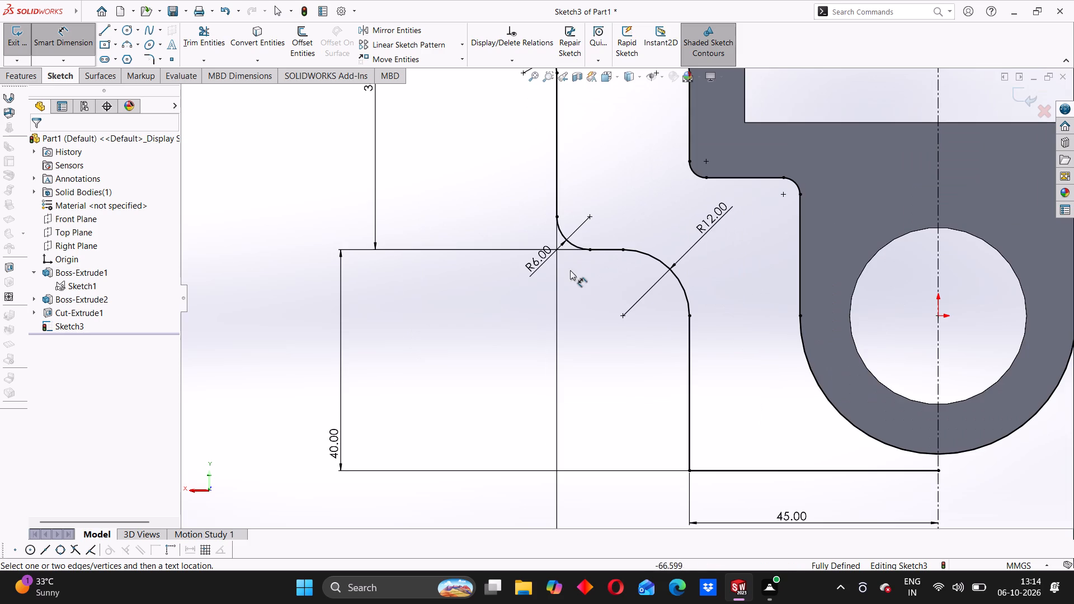
scroll(777, 347, "up", 3)
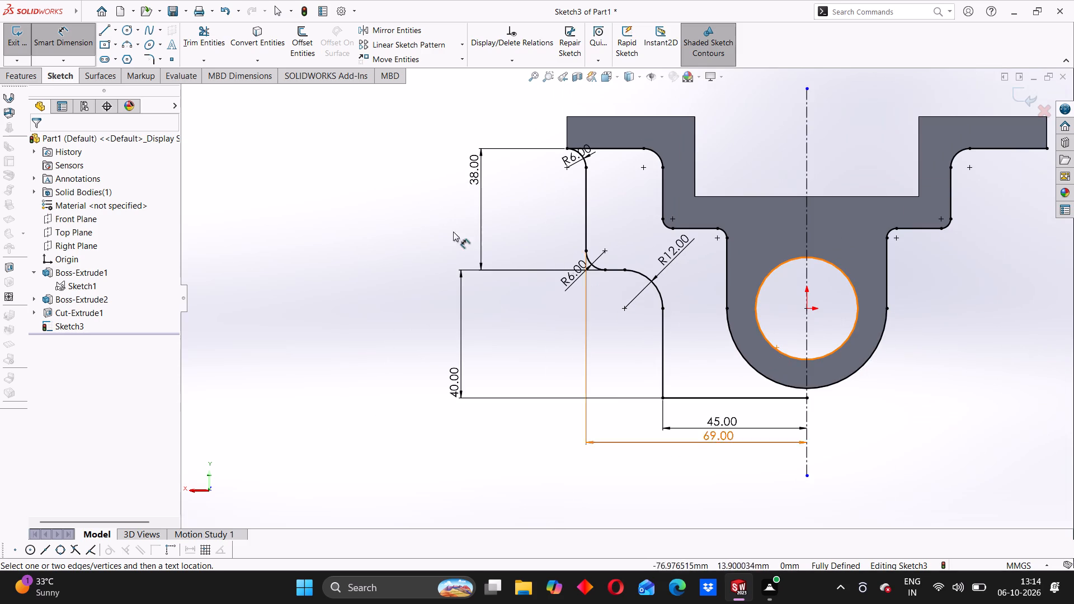
left_click(397, 33)
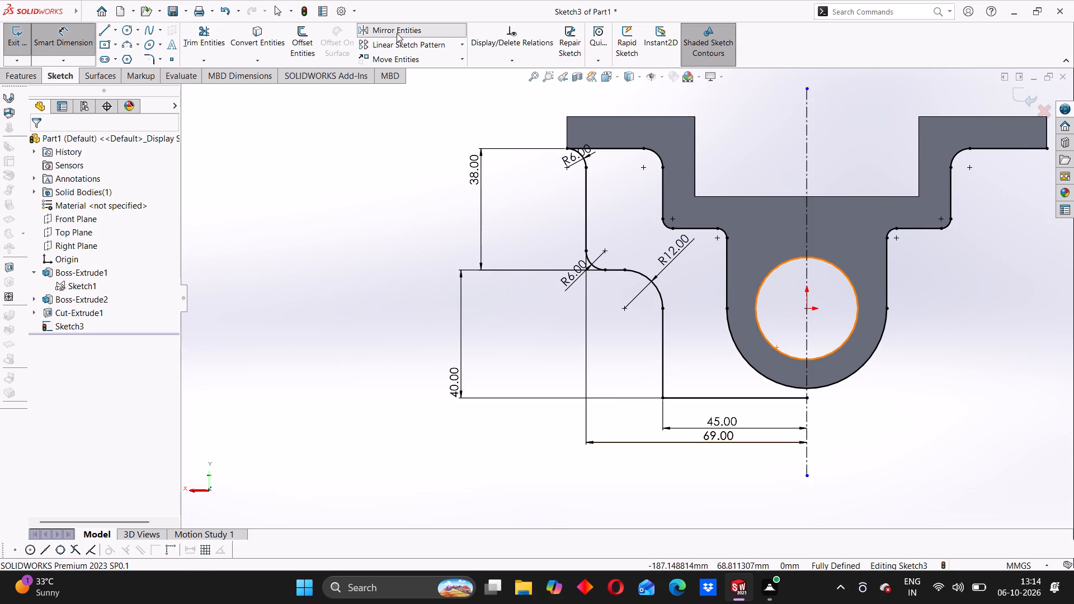
scroll(595, 171, "down", 3)
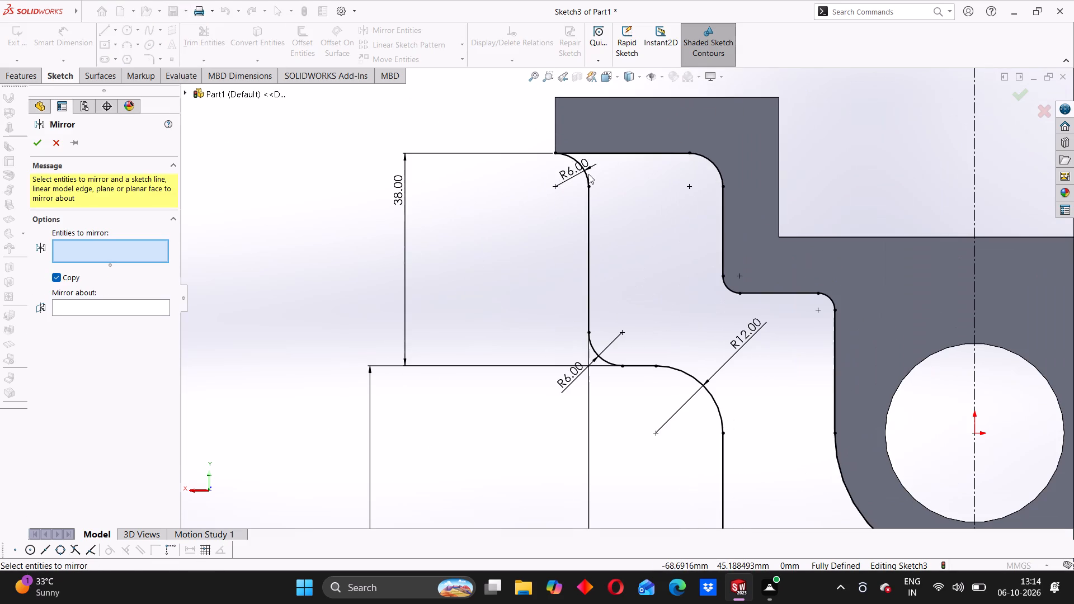
left_click(581, 167)
left_click(590, 234)
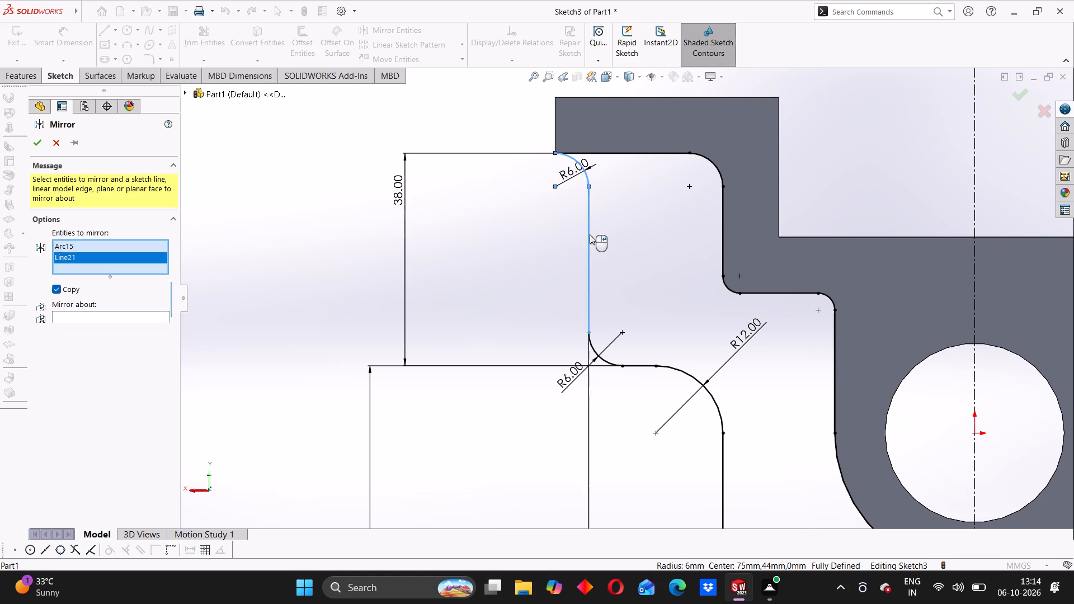
left_click(596, 355)
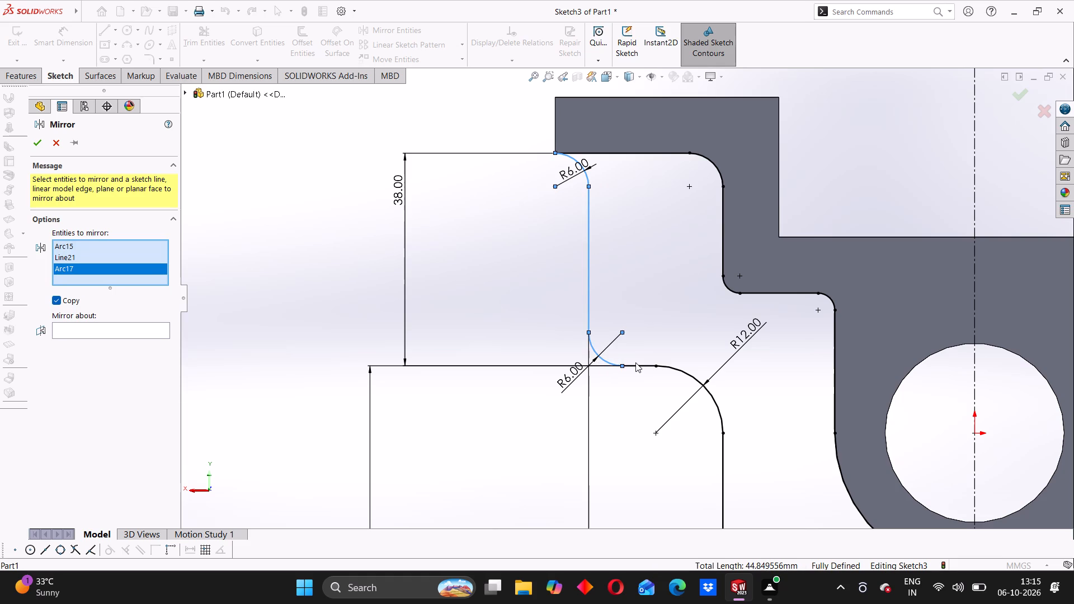
left_click(639, 365)
left_click(670, 368)
scroll(735, 461, "up", 3)
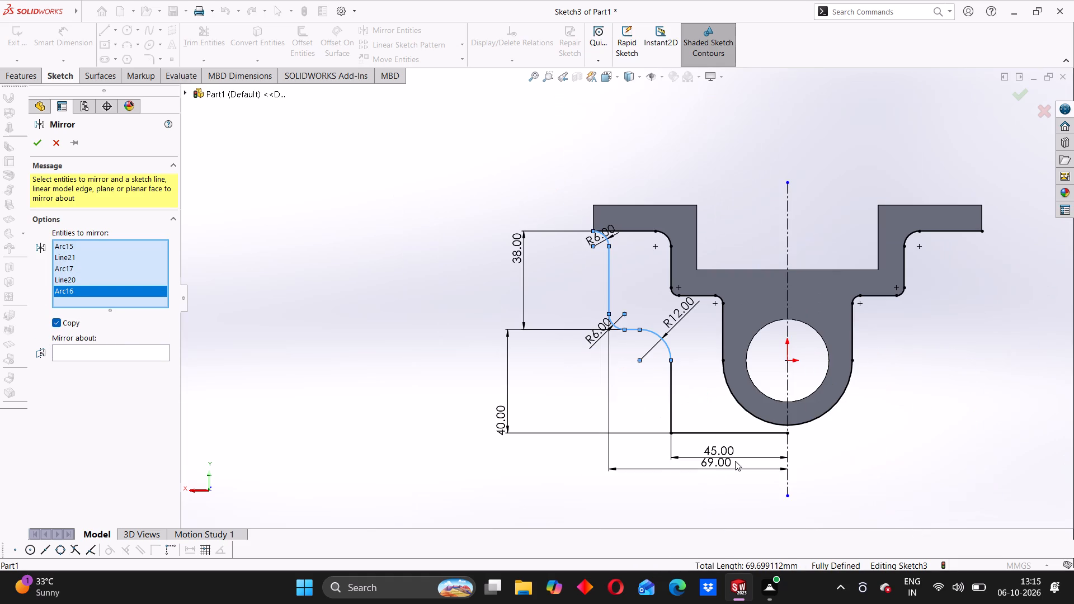
left_click(668, 396)
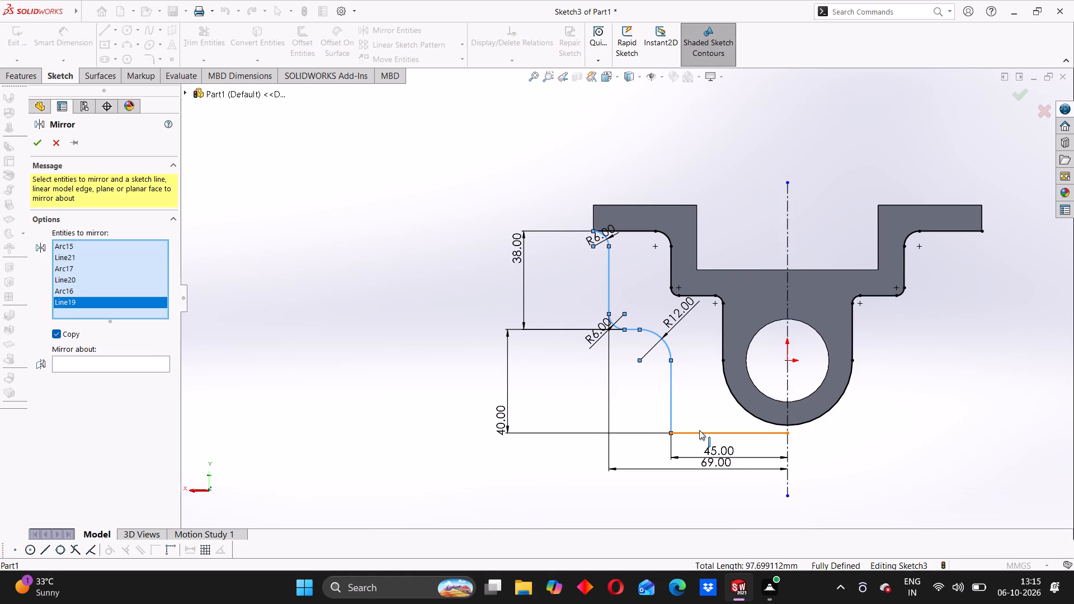
left_click(699, 430)
left_click(107, 372)
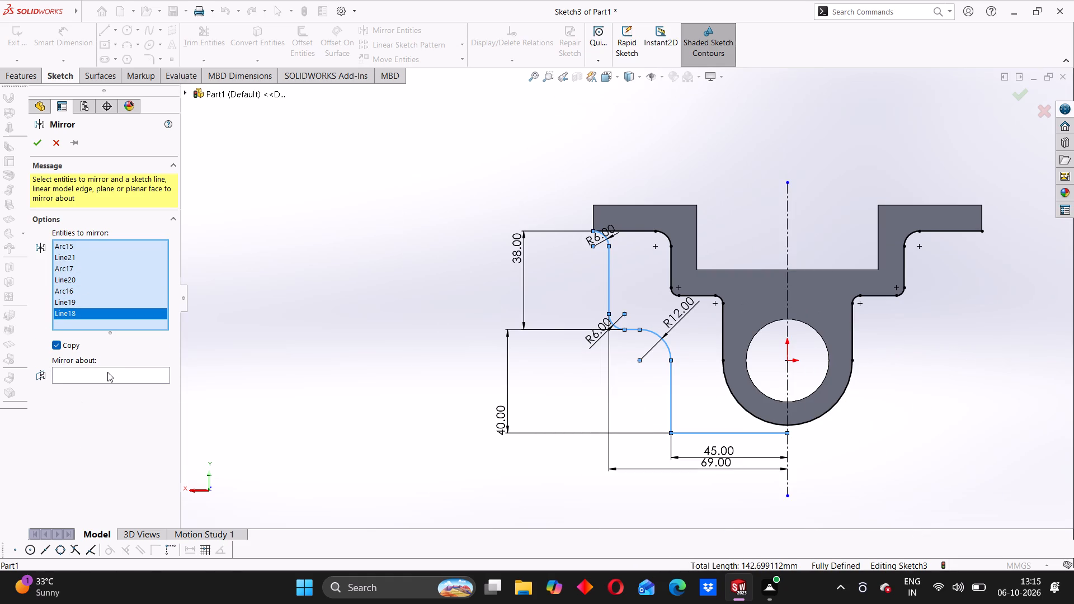
left_click(790, 450)
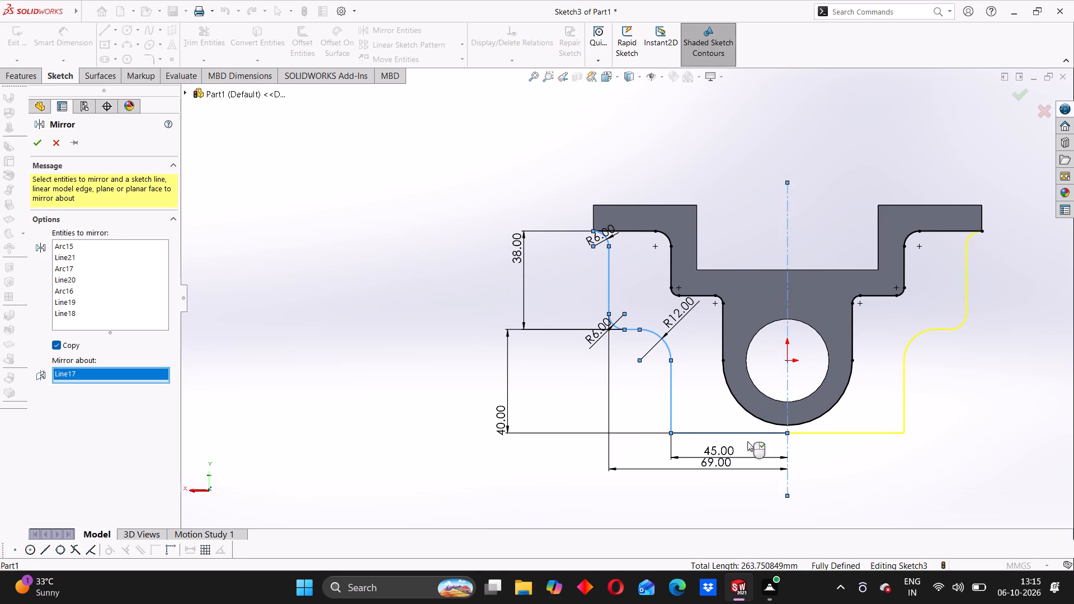
left_click(31, 144)
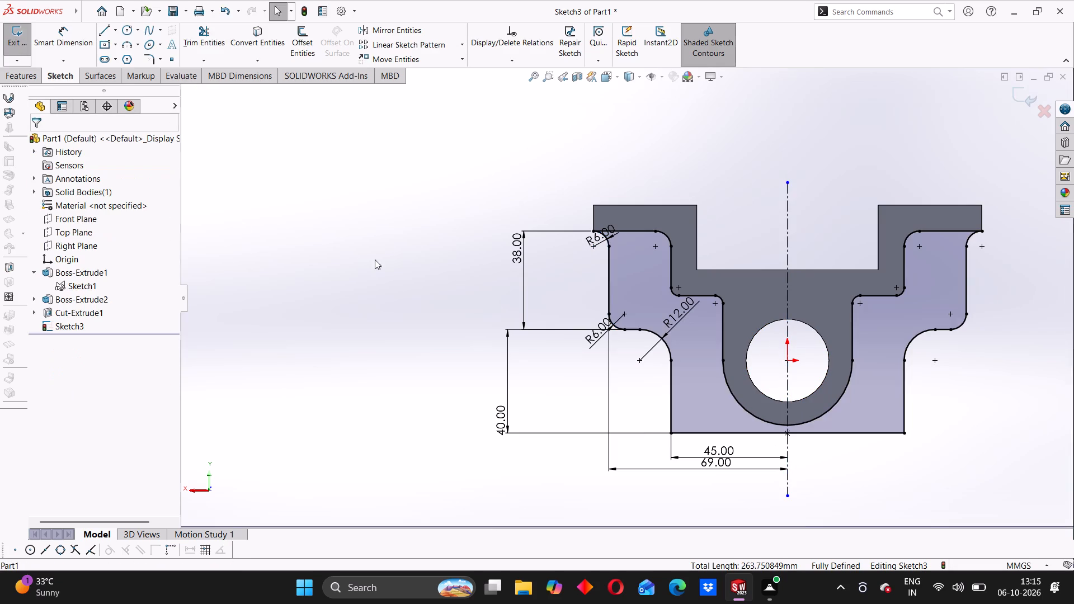
left_click(426, 350)
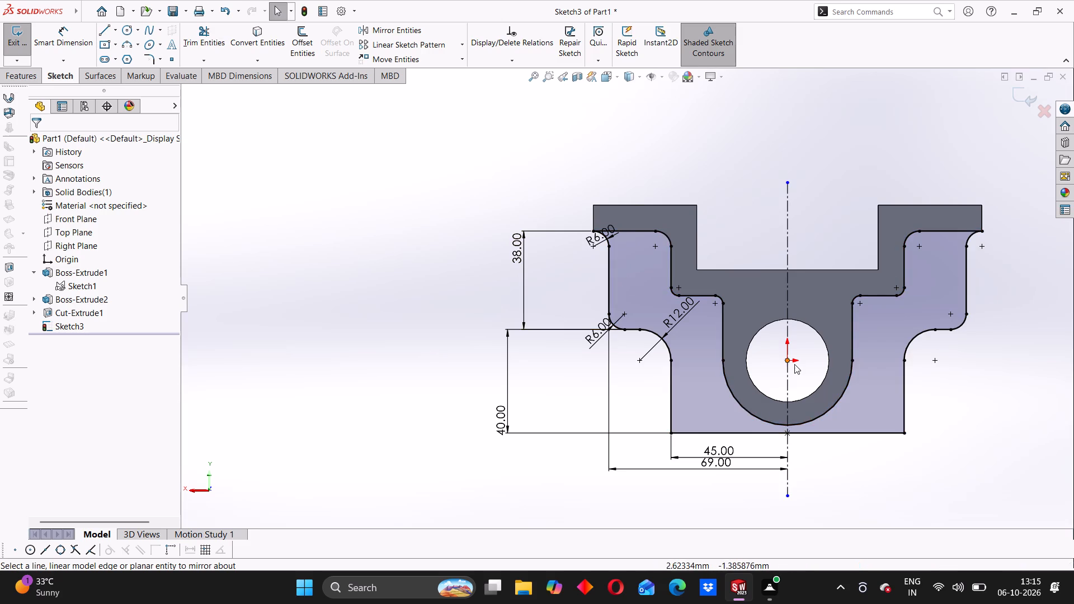
Examine the mirrored profile against the bracket body and ring from several angles.
scroll(794, 364, "up", 2)
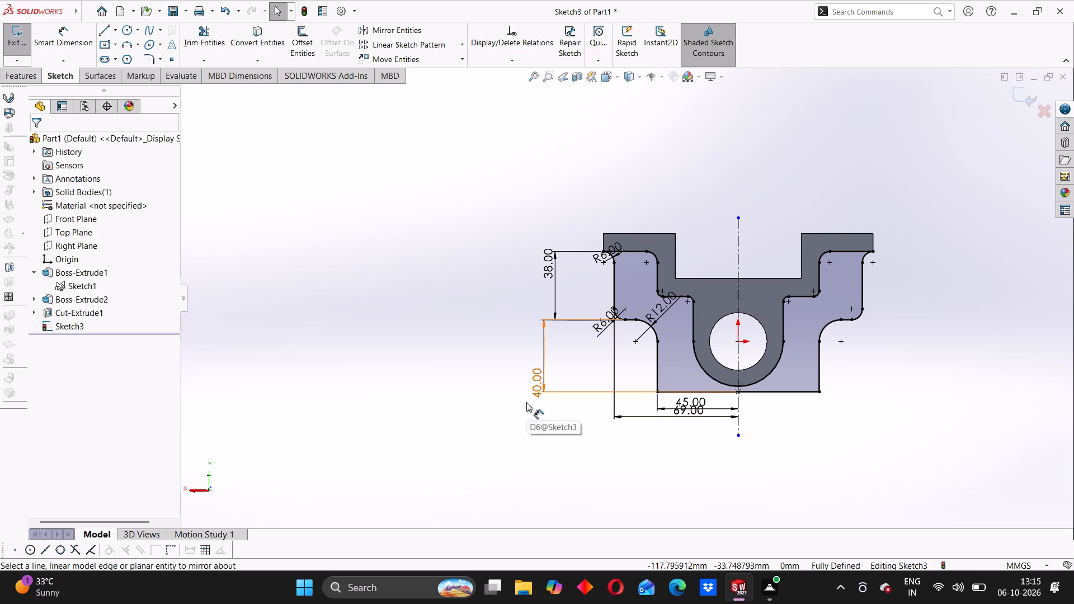
scroll(849, 372, "down", 1)
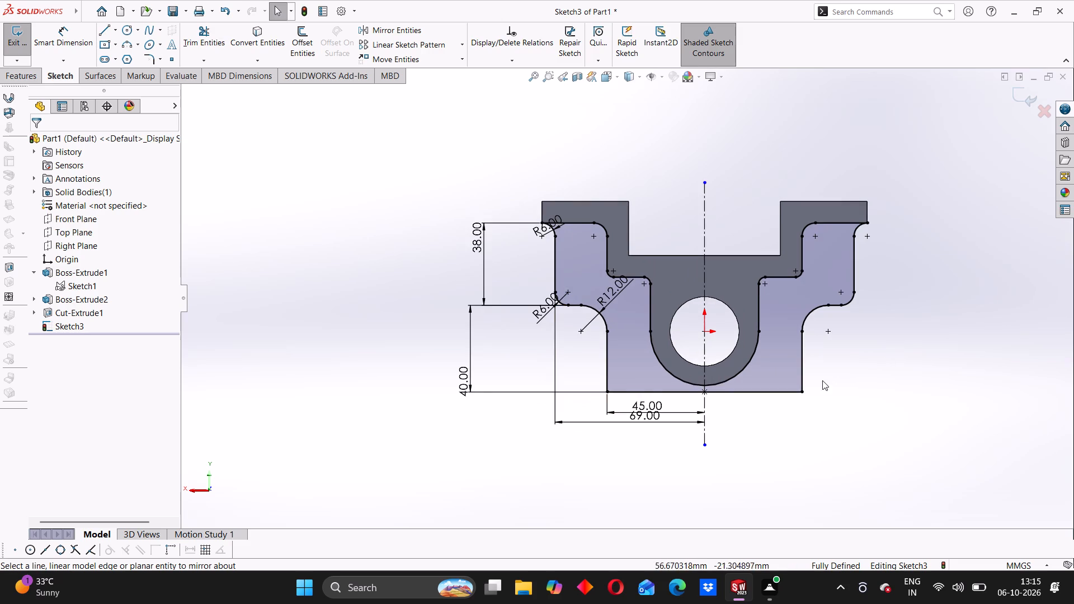
scroll(791, 391, "up", 1)
middle_click_drag(706, 426, 695, 343)
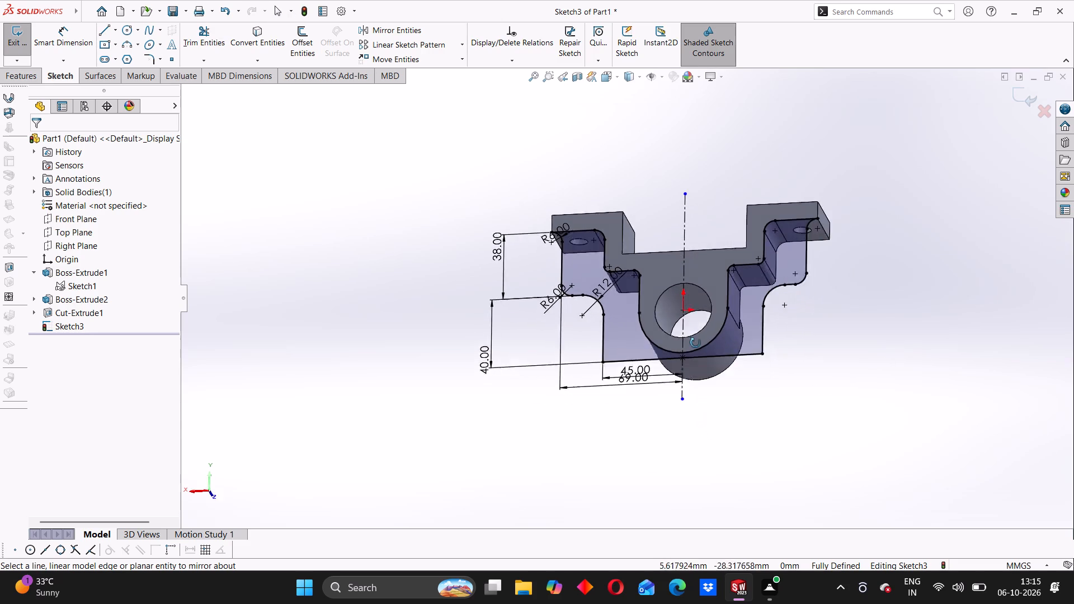
middle_click_drag(695, 343, 715, 170)
middle_click_drag(671, 391, 818, 430)
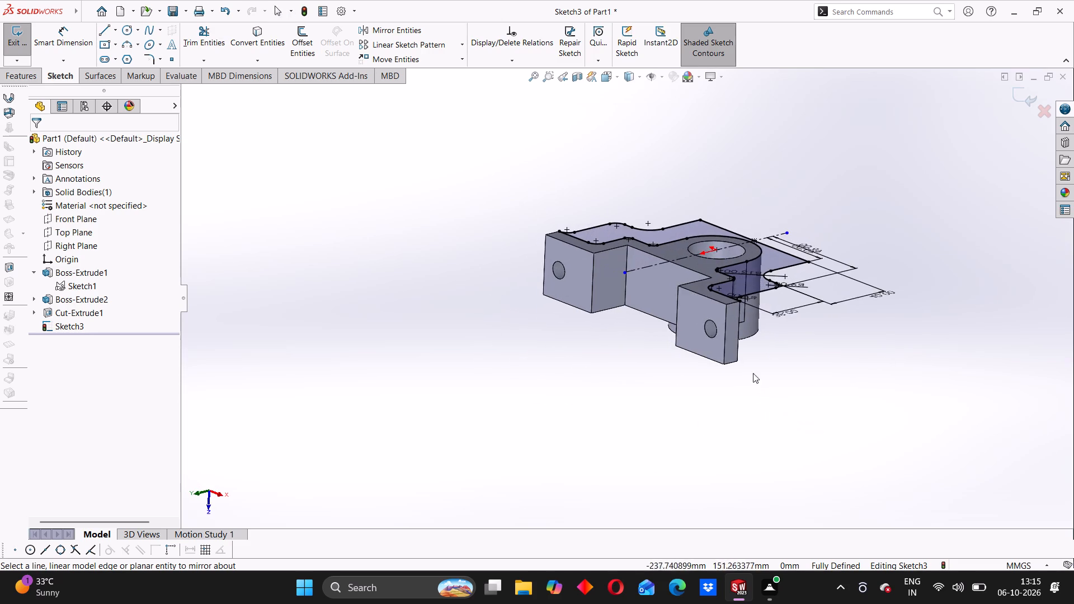
middle_click_drag(720, 356, 747, 435)
middle_click_drag(799, 388, 590, 369)
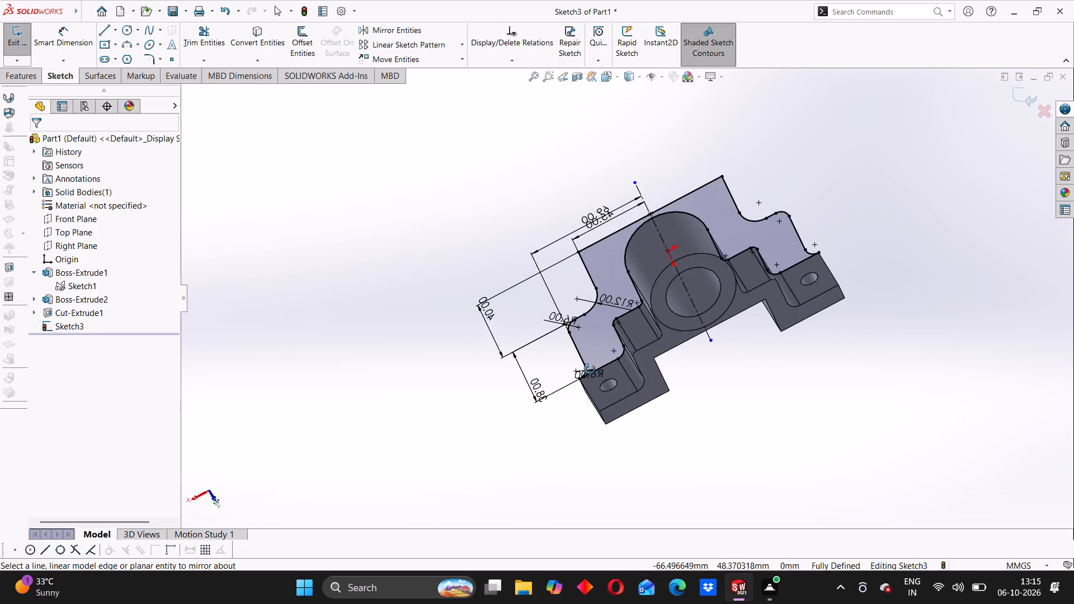
middle_click_drag(590, 369, 609, 307)
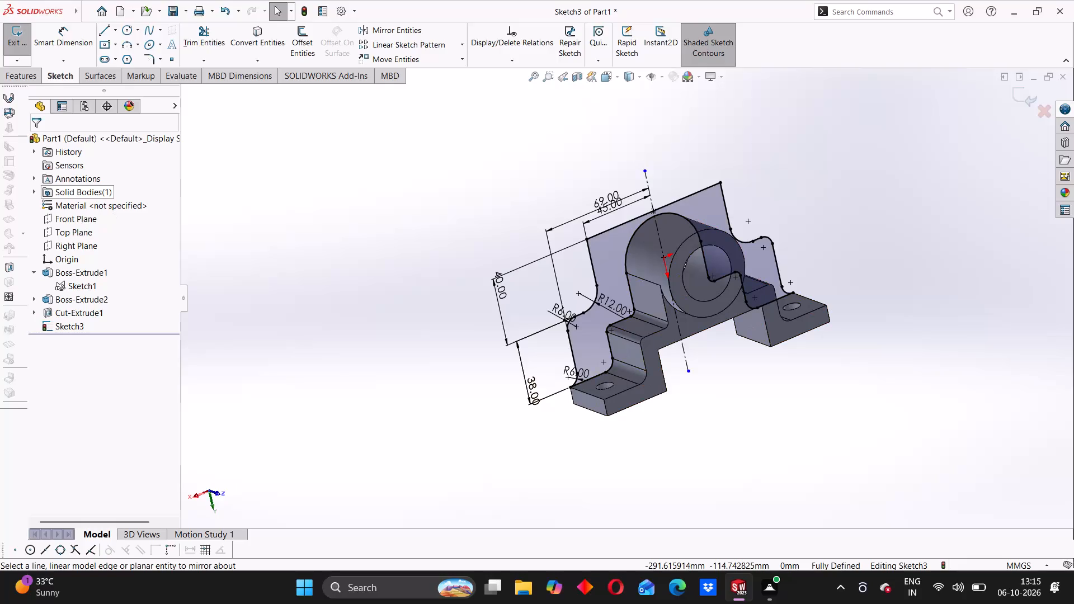
Extrude the mirrored stepped profile 10 mm blind, reversed toward the ring side and merged with the bracket body.
left_click(30, 79)
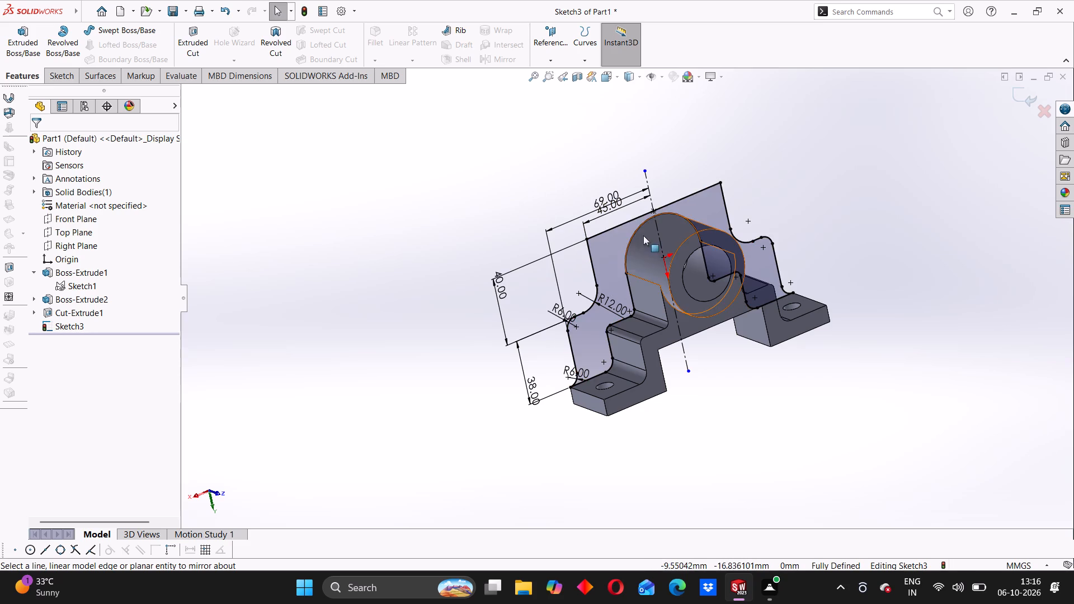
scroll(643, 244, "up", 2)
middle_click_drag(663, 405, 647, 312)
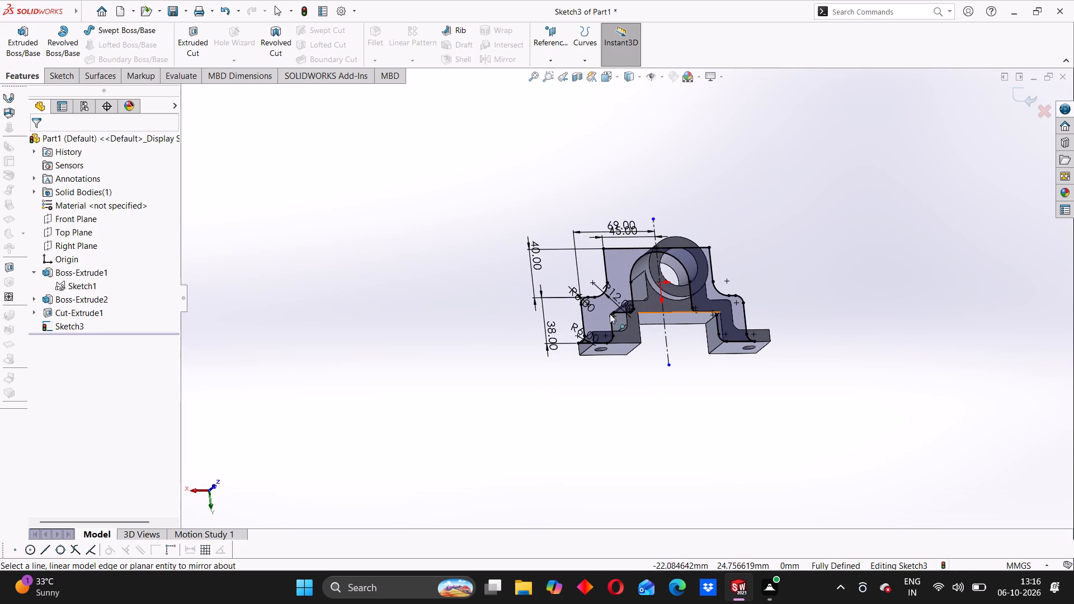
left_click(61, 78)
left_click(32, 77)
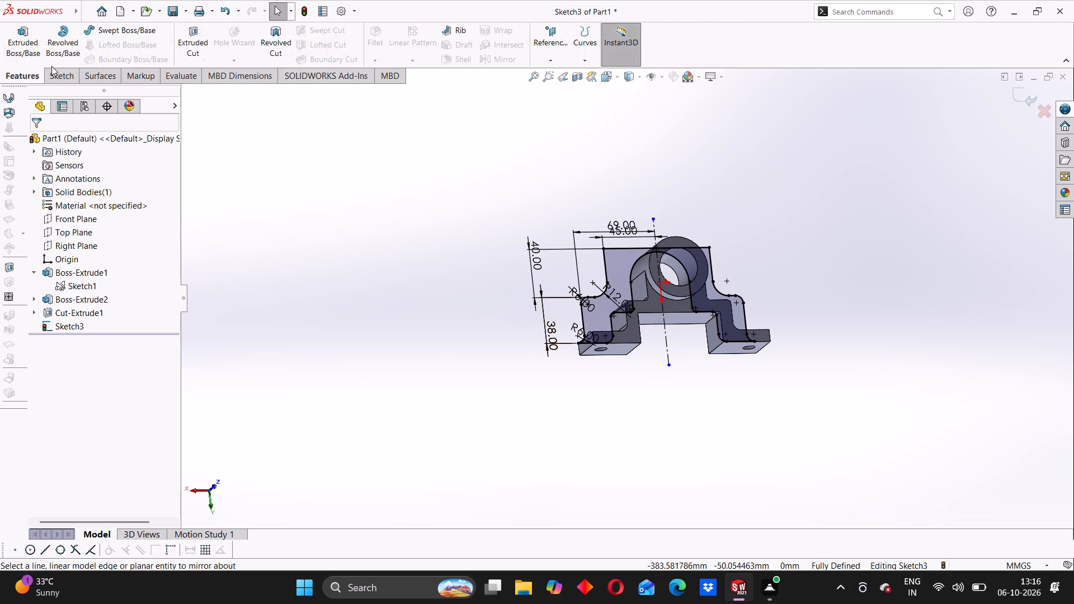
left_click(7, 33)
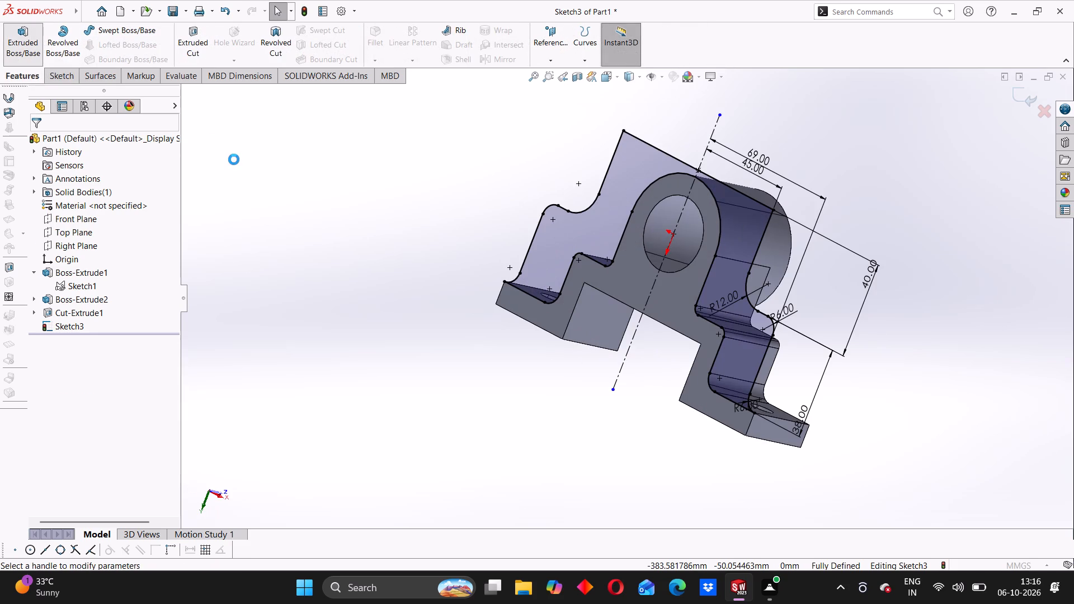
middle_click_drag(587, 345, 508, 377)
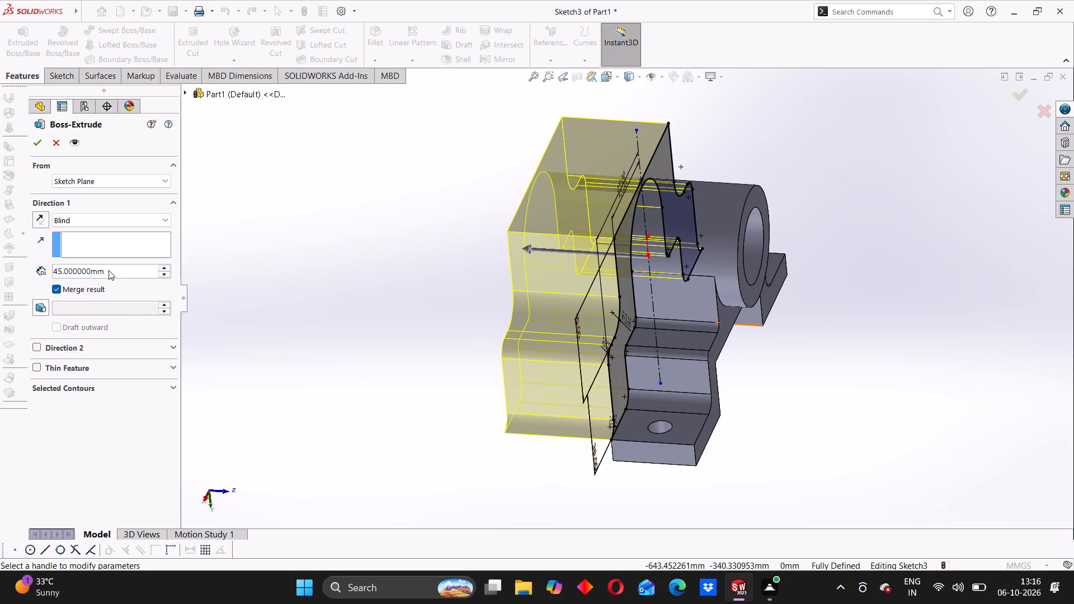
left_click(30, 215)
left_click(40, 217)
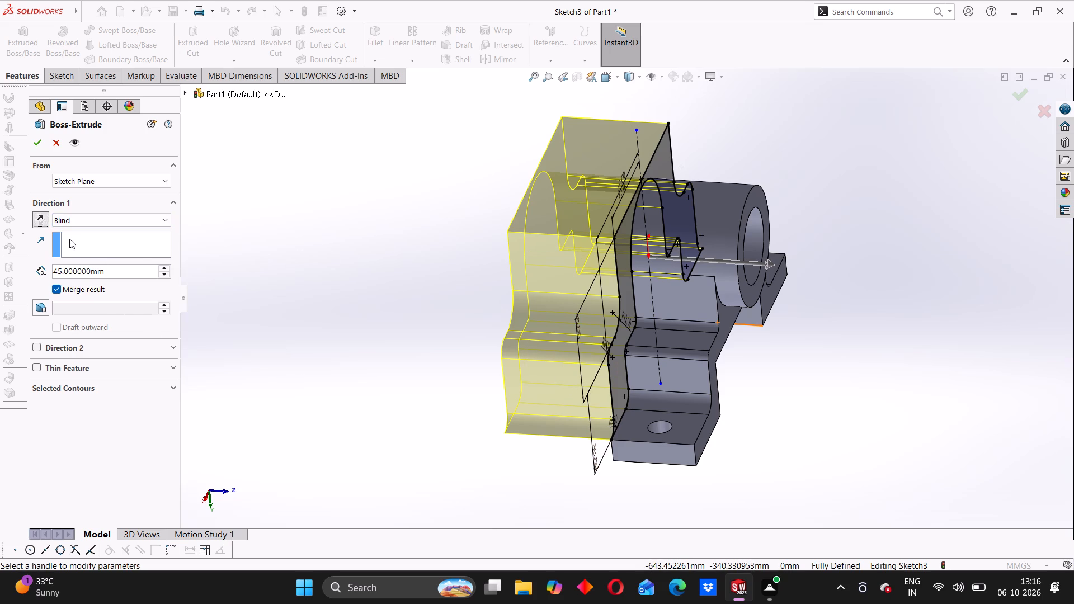
left_click_drag(110, 272, 44, 267)
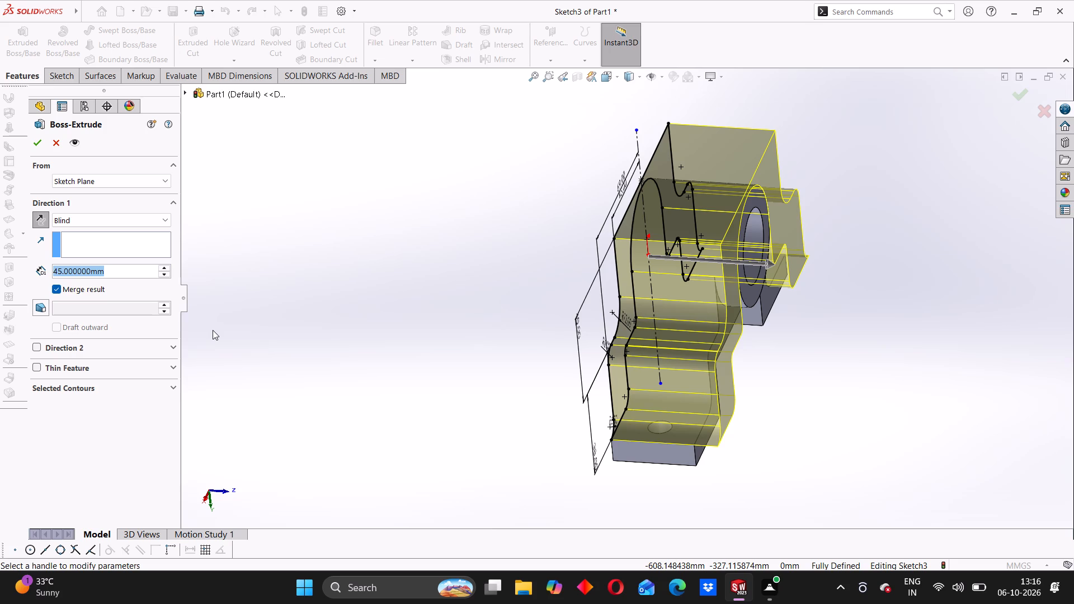
type("10")
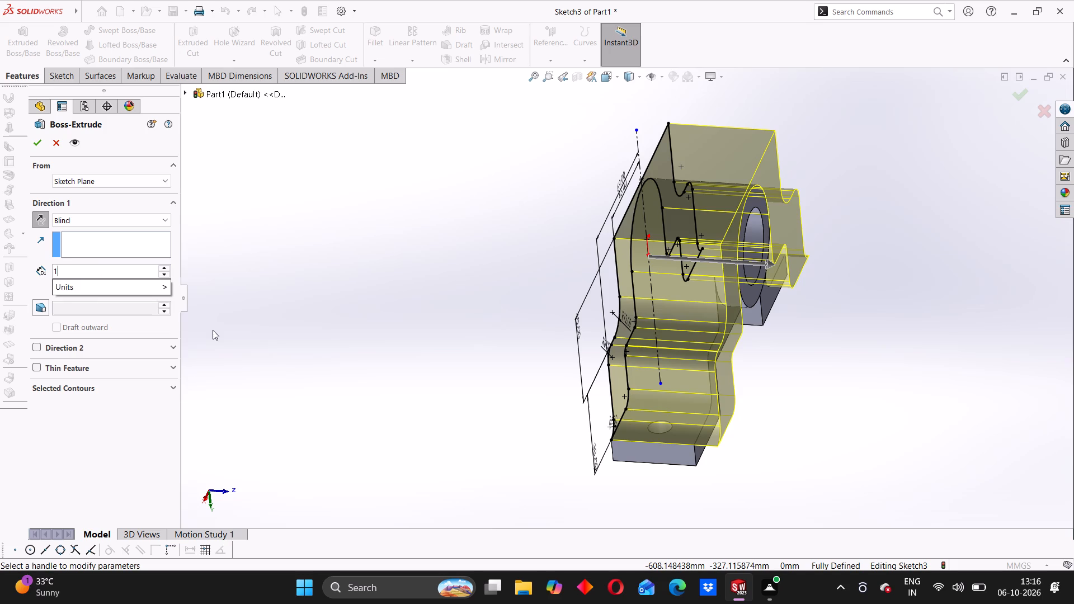
key("Return")
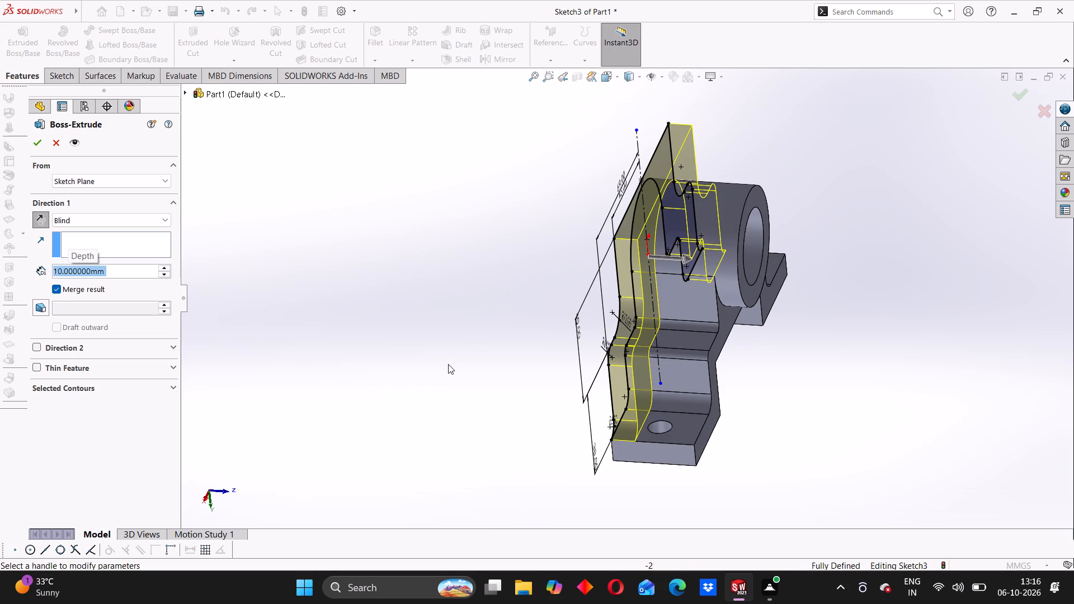
middle_click_drag(443, 372, 473, 365)
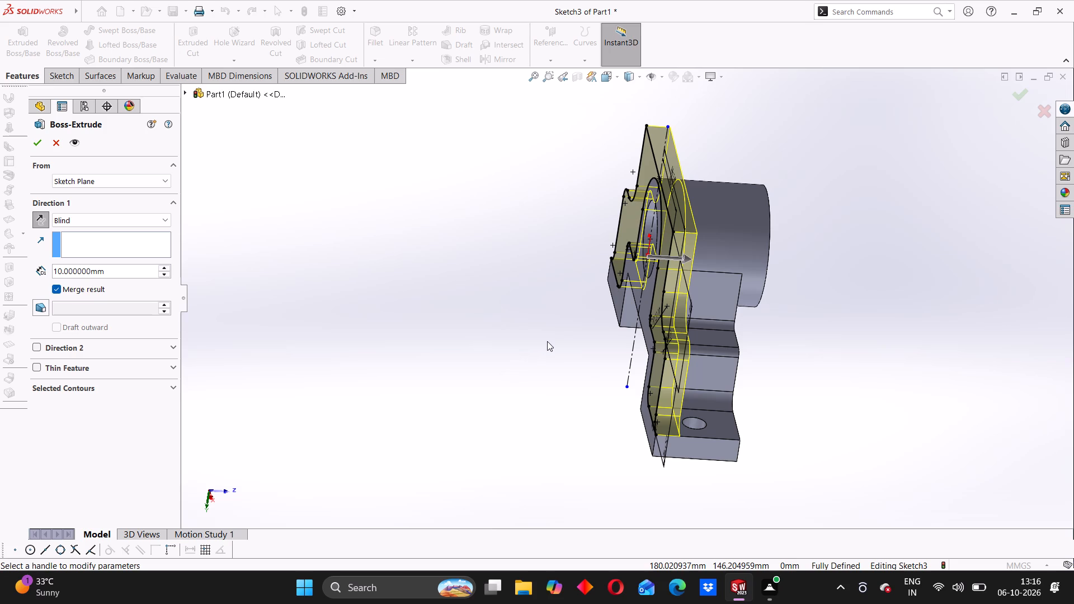
scroll(547, 341, "down", 1)
scroll(547, 341, "up", 2)
middle_click_drag(593, 358, 567, 363)
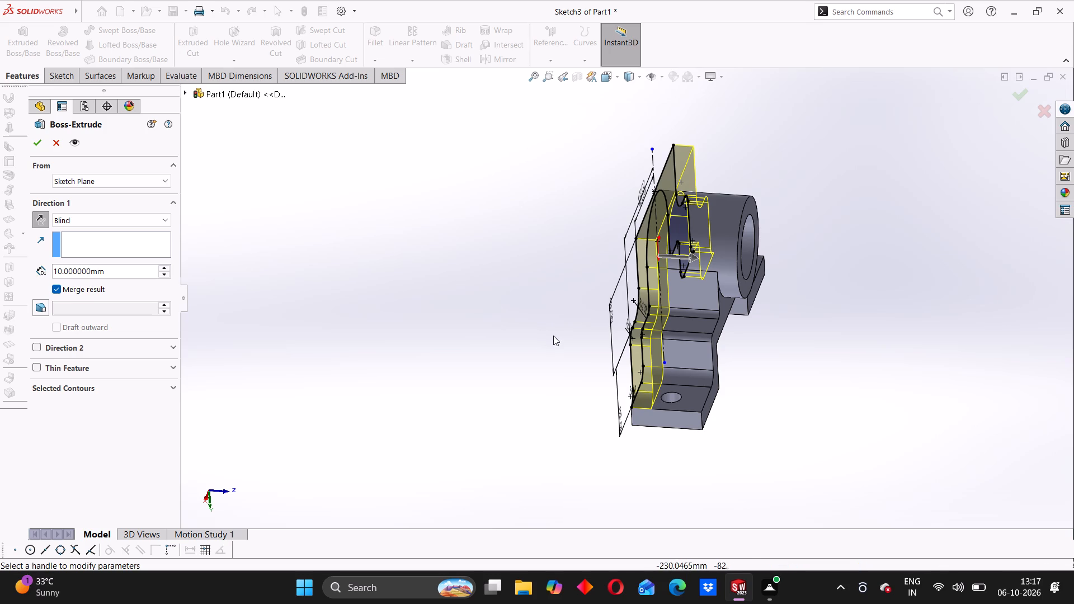
middle_click_drag(569, 398, 619, 387)
middle_click_drag(599, 382, 613, 399)
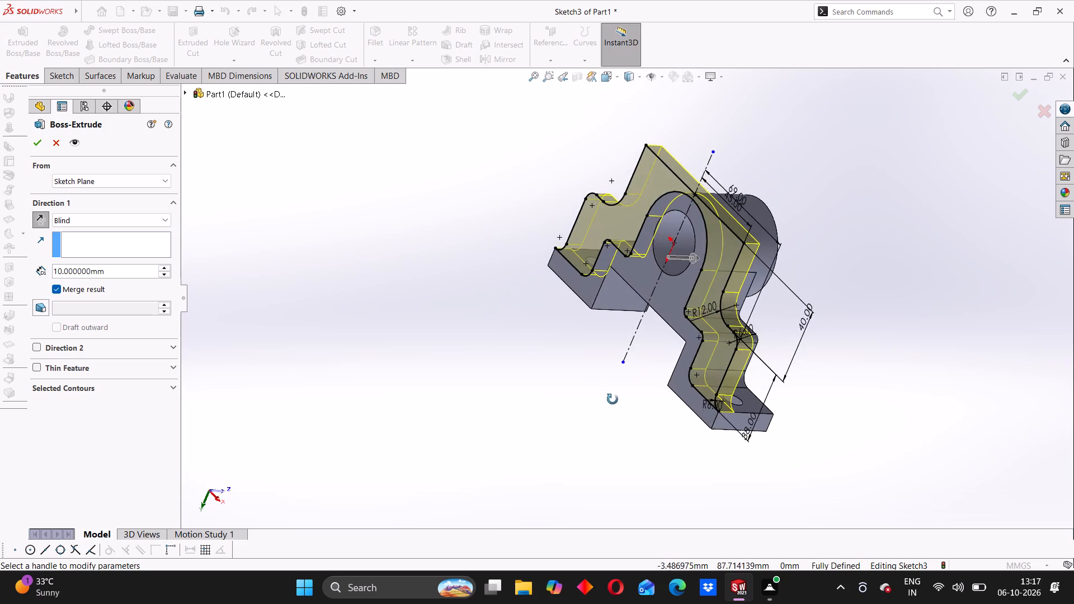
middle_click_drag(613, 399, 492, 384)
middle_click_drag(623, 465, 625, 461)
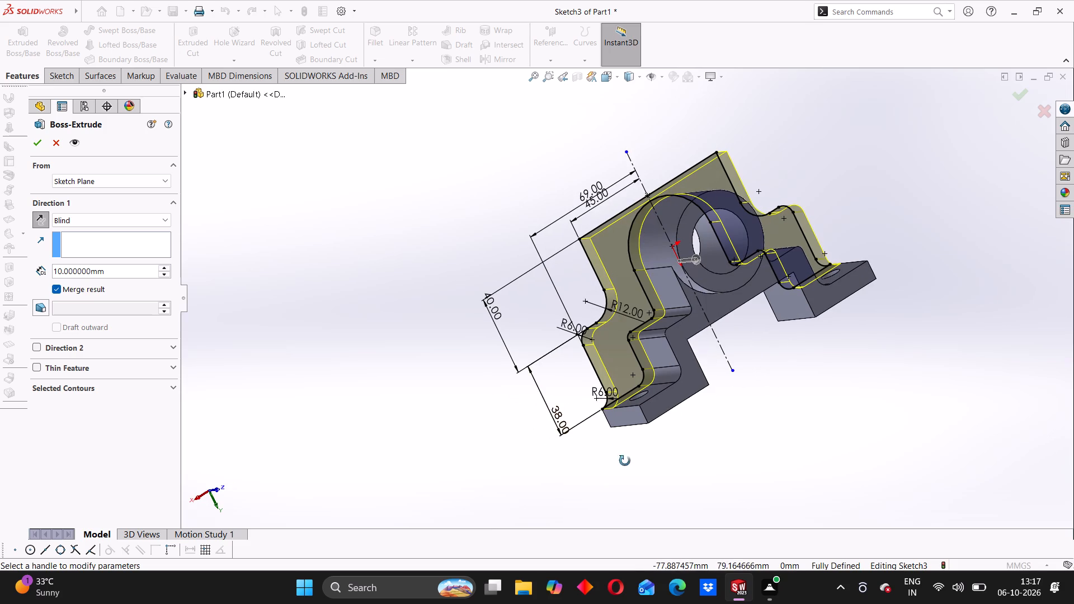
middle_click_drag(625, 461, 757, 416)
middle_click_drag(679, 385, 571, 402)
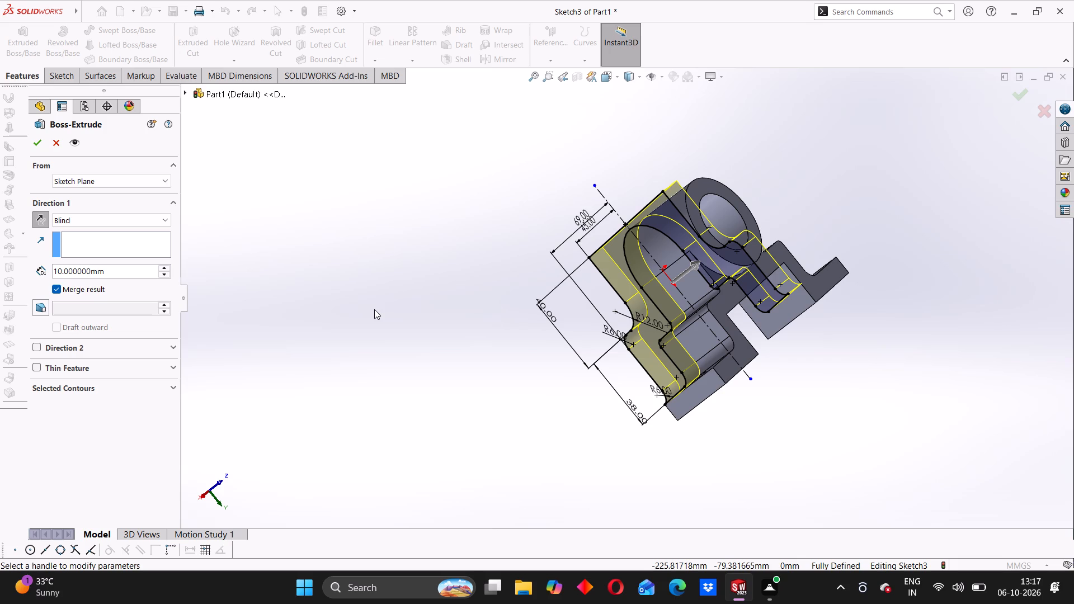
left_click(36, 147)
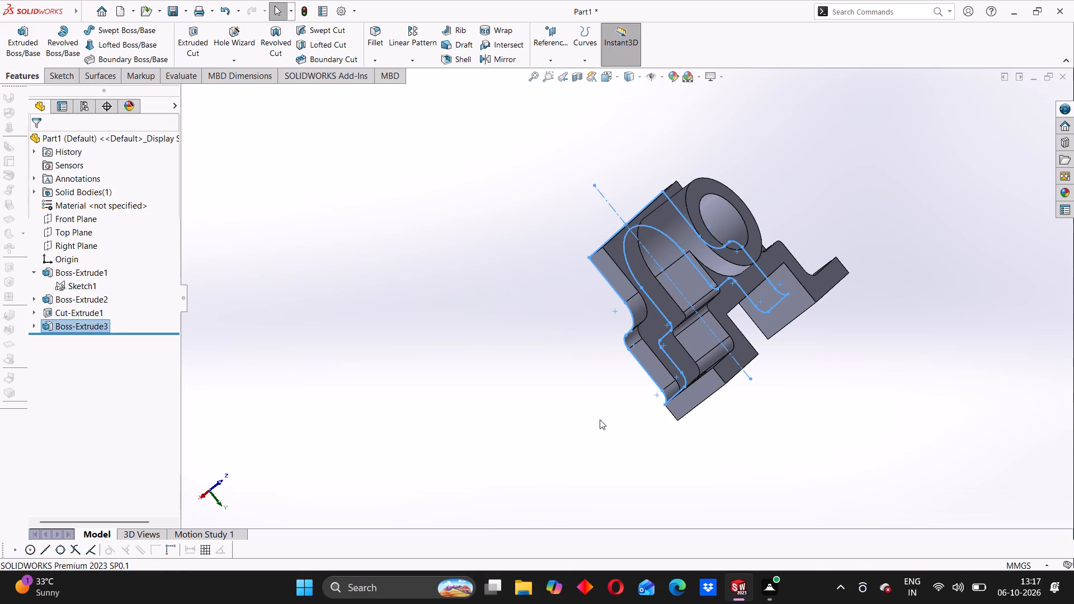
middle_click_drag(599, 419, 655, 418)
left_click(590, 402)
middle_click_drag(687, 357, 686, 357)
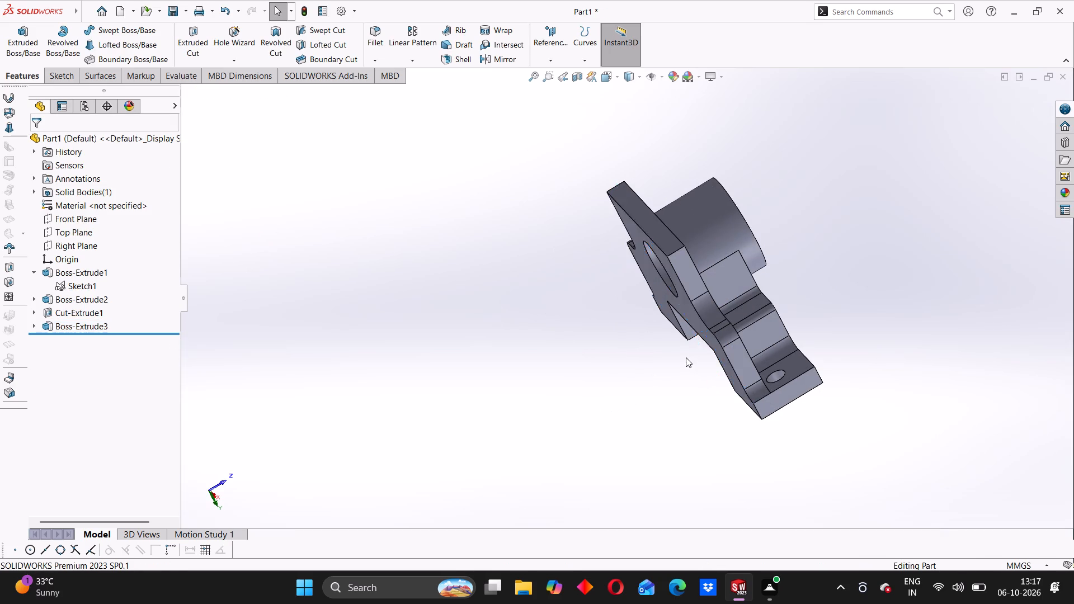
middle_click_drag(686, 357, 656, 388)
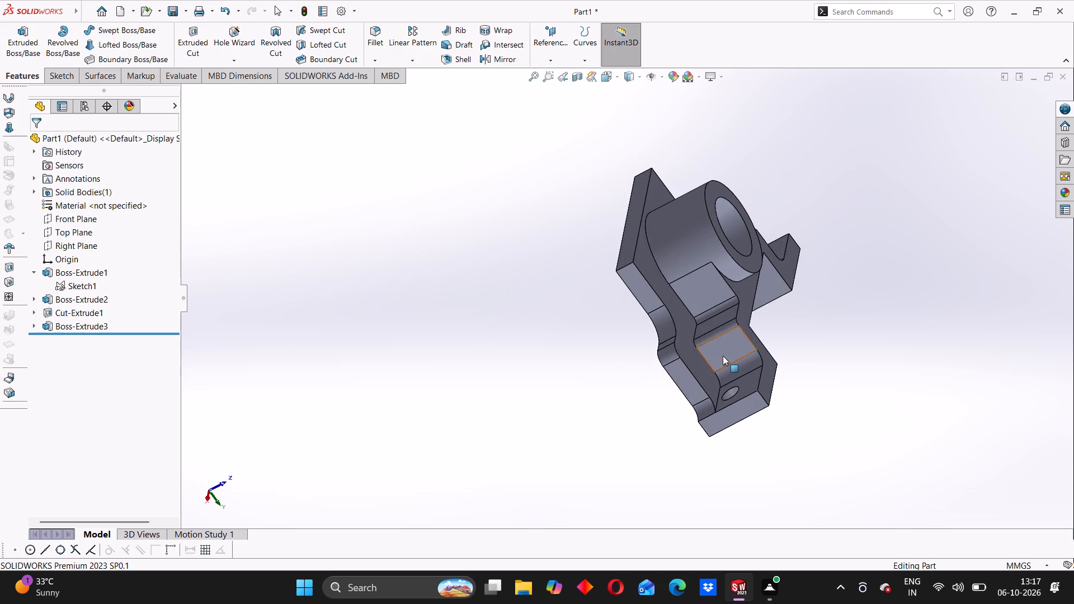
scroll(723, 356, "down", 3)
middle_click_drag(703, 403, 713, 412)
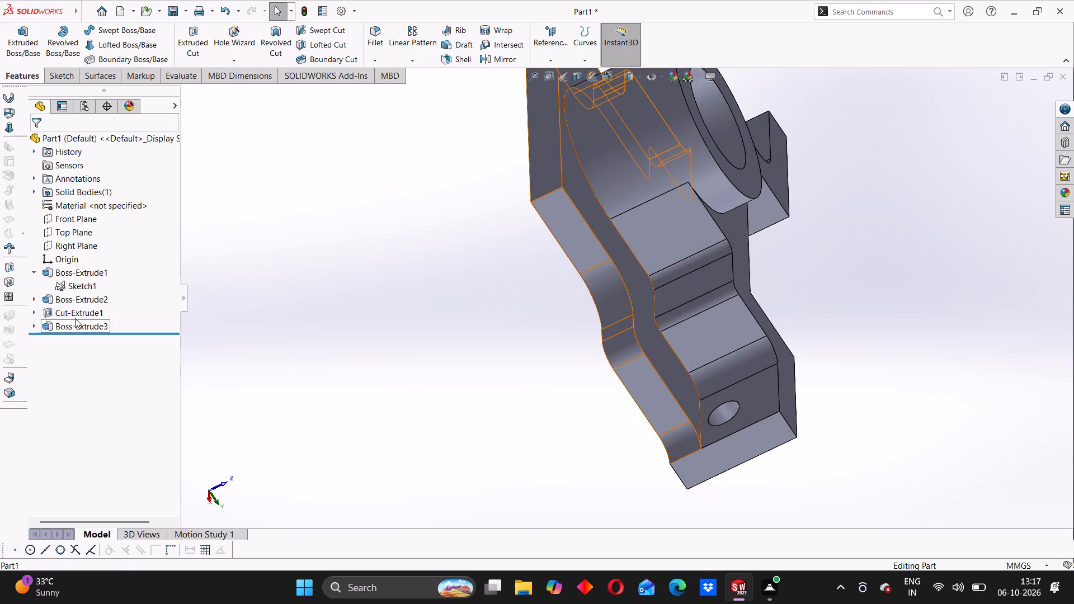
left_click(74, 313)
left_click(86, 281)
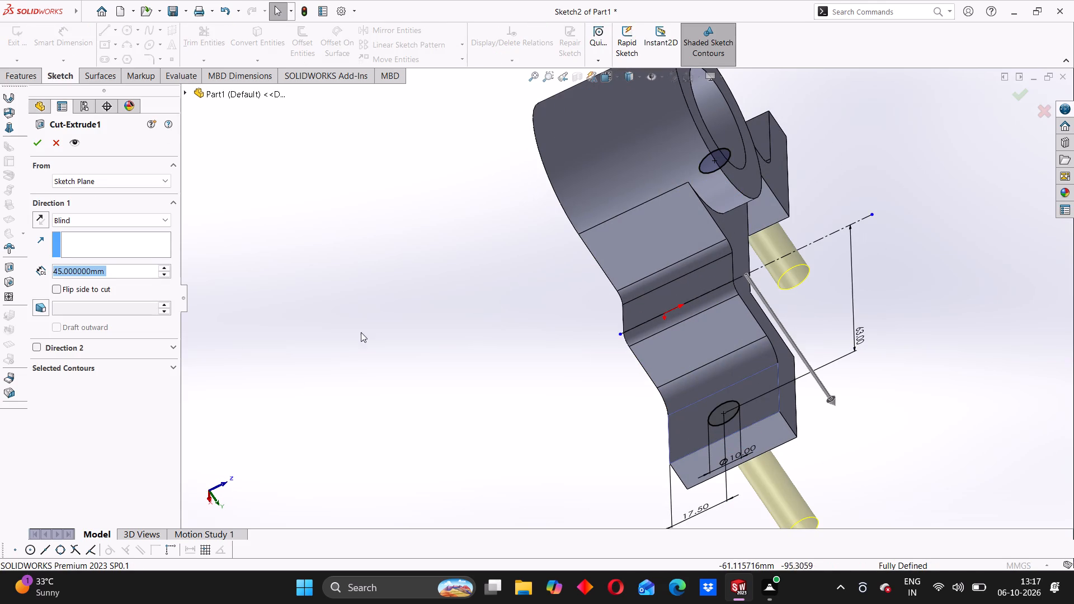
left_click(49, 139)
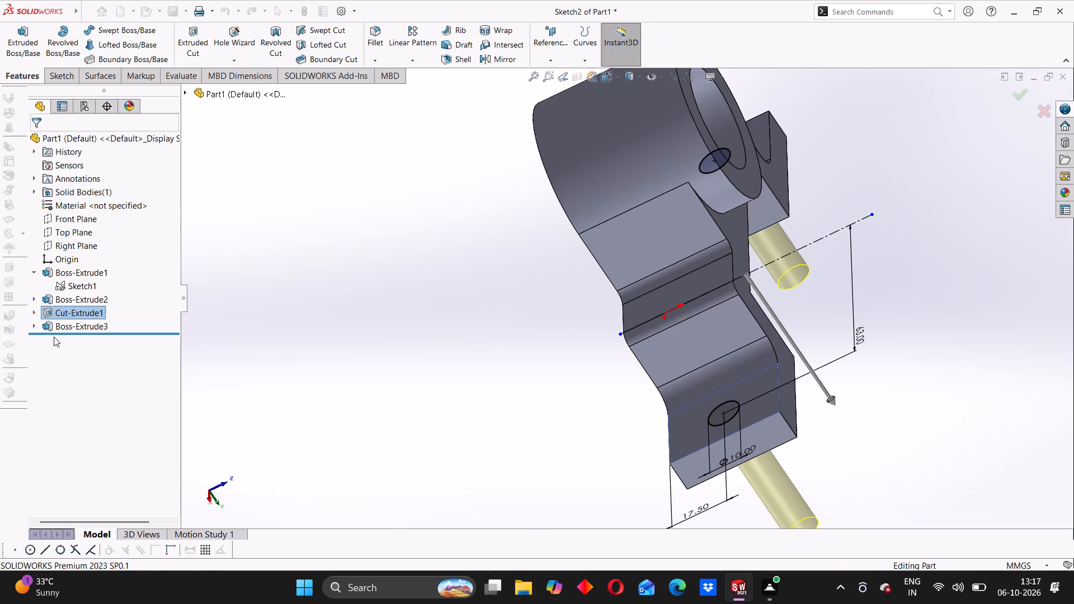
Edit the mounting-hole sketch, setting the hole centre's distance from the bracket's back edge to 23 mm, and rebuild the part.
left_click(36, 315)
left_click(81, 328)
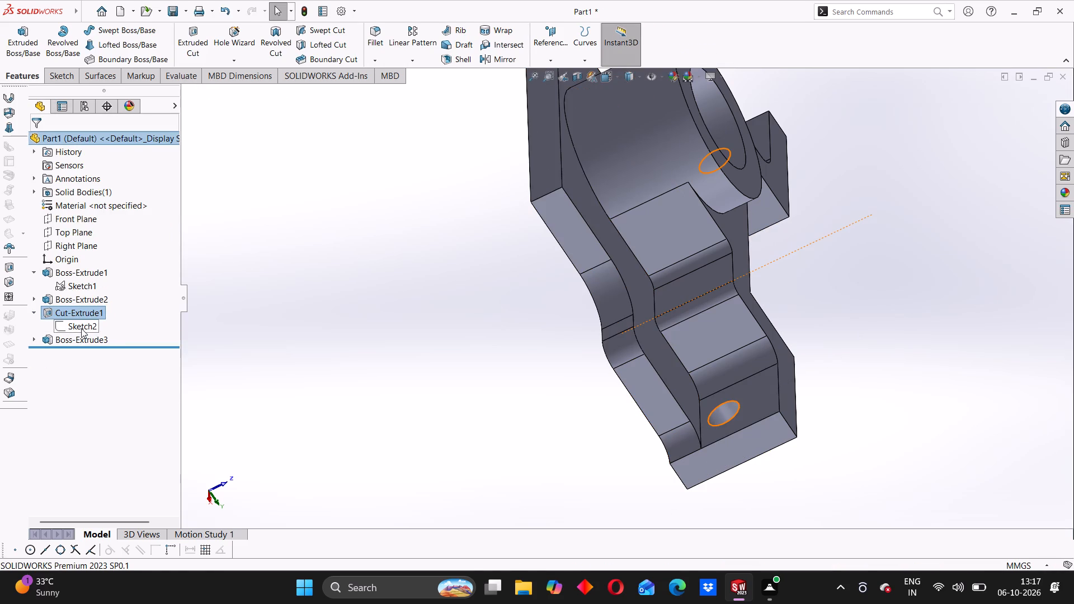
left_click(91, 300)
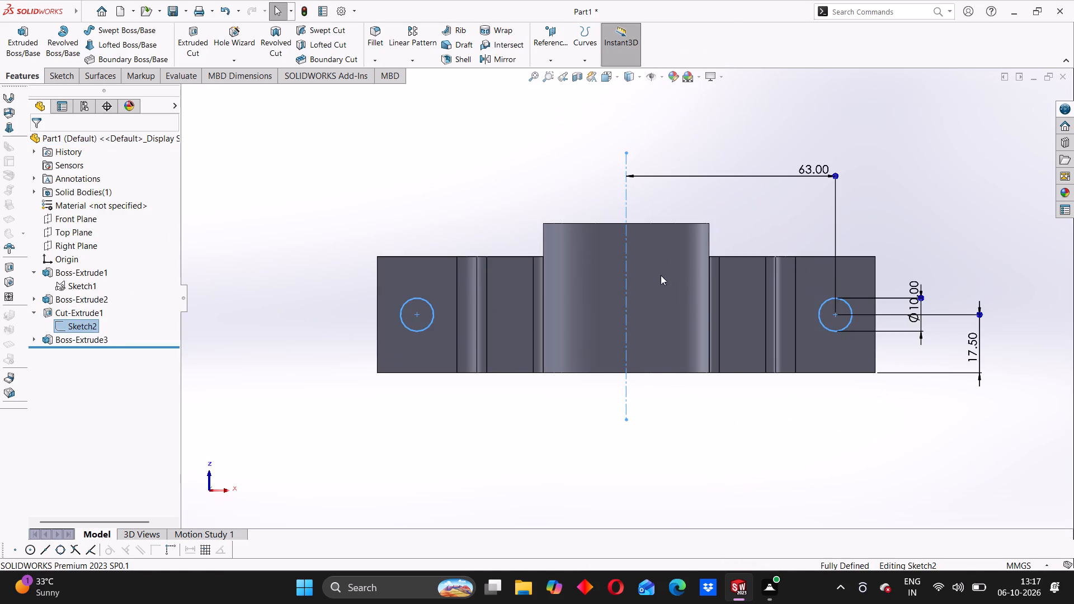
scroll(842, 323, "down", 1)
double_click(992, 353)
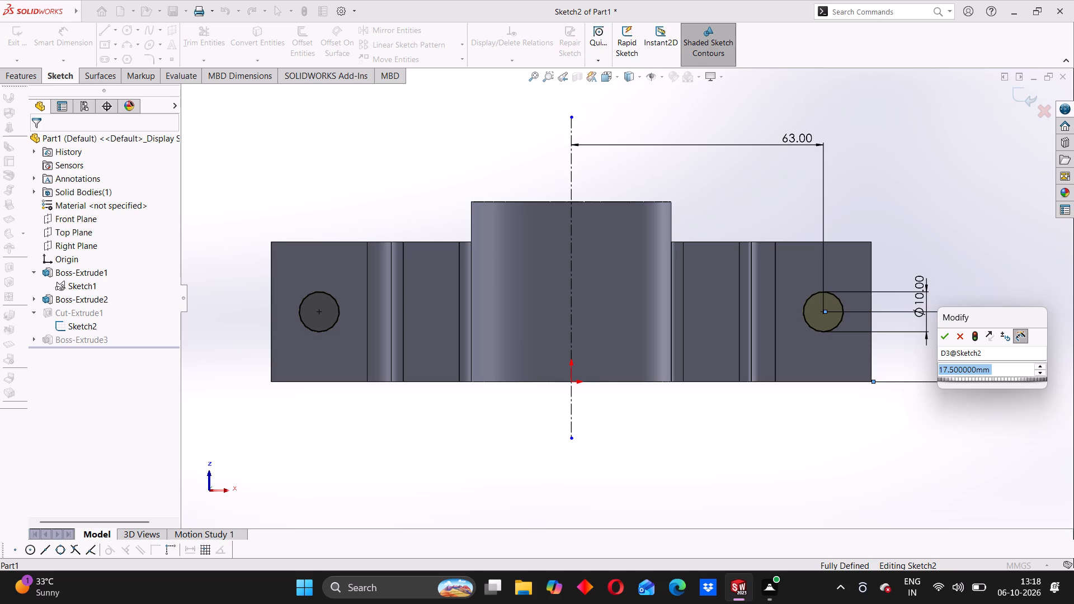
type("23")
key("Return")
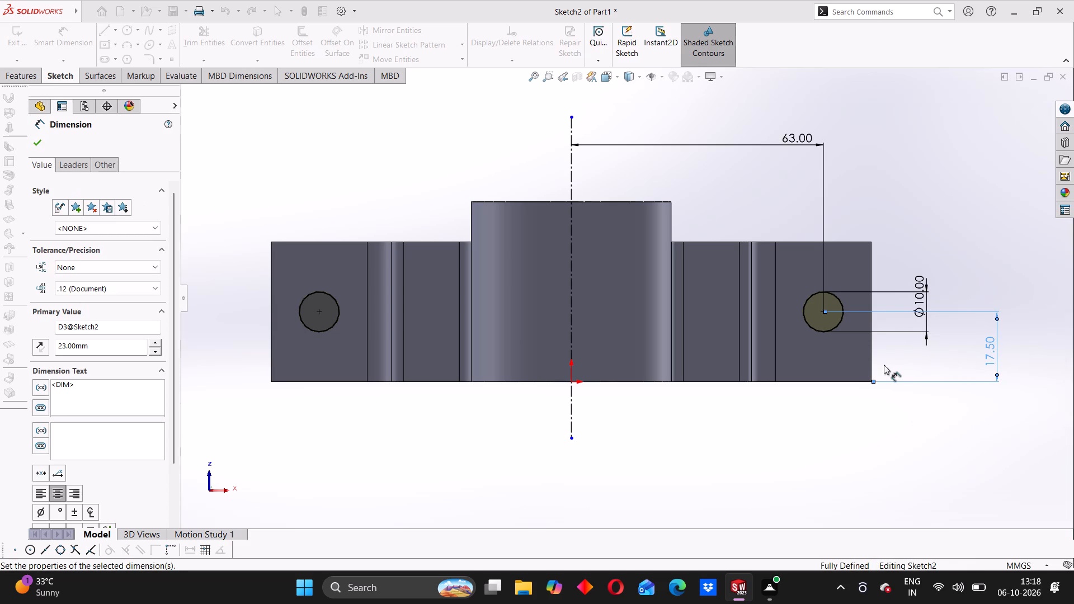
left_click(42, 145)
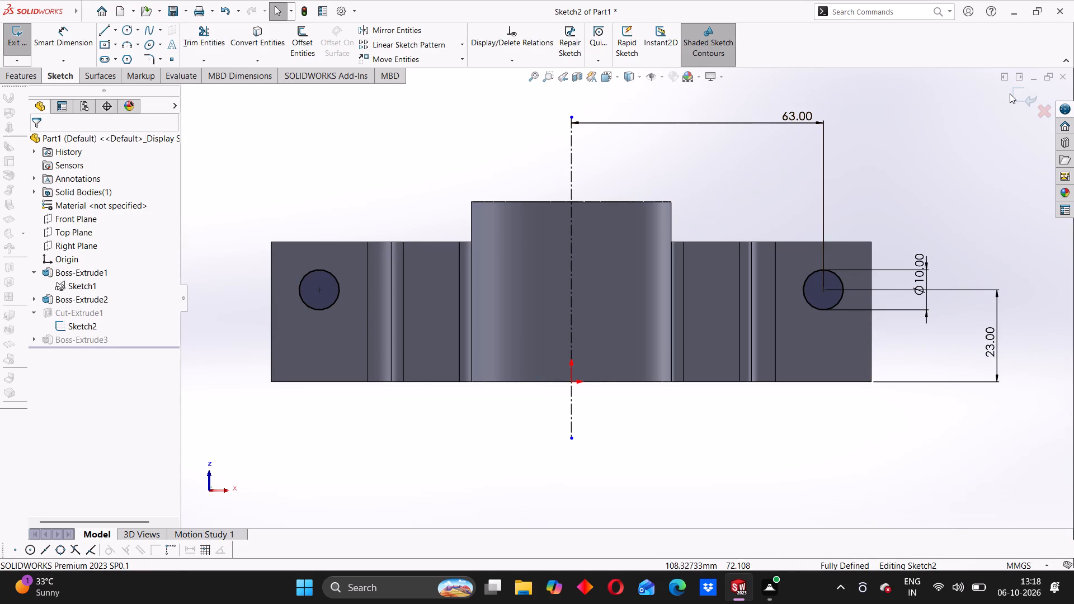
left_click(1024, 96)
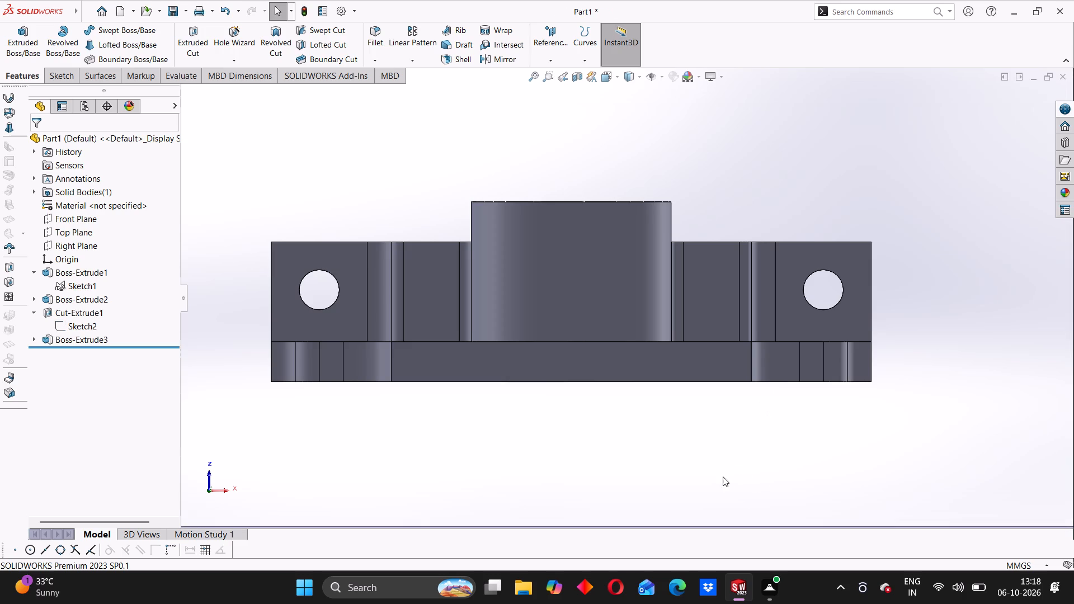
Examine the new stepped plate, ring and repositioned foot holes from several angles.
middle_click_drag(723, 476, 596, 472)
scroll(616, 419, "up", 4)
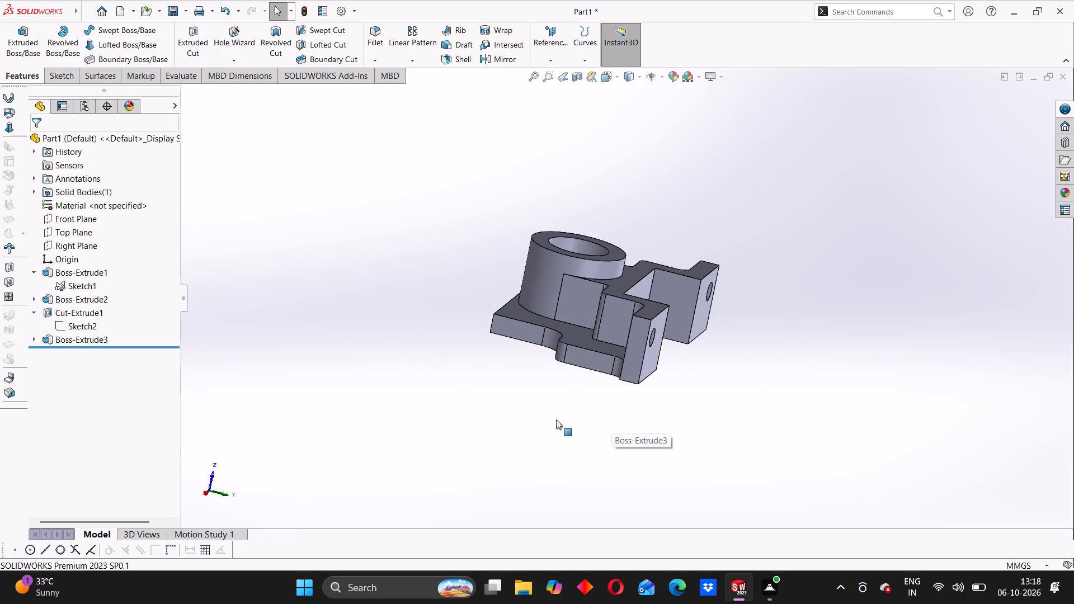
middle_click_drag(556, 419, 614, 444)
middle_click_drag(562, 390, 548, 457)
scroll(541, 393, "down", 3)
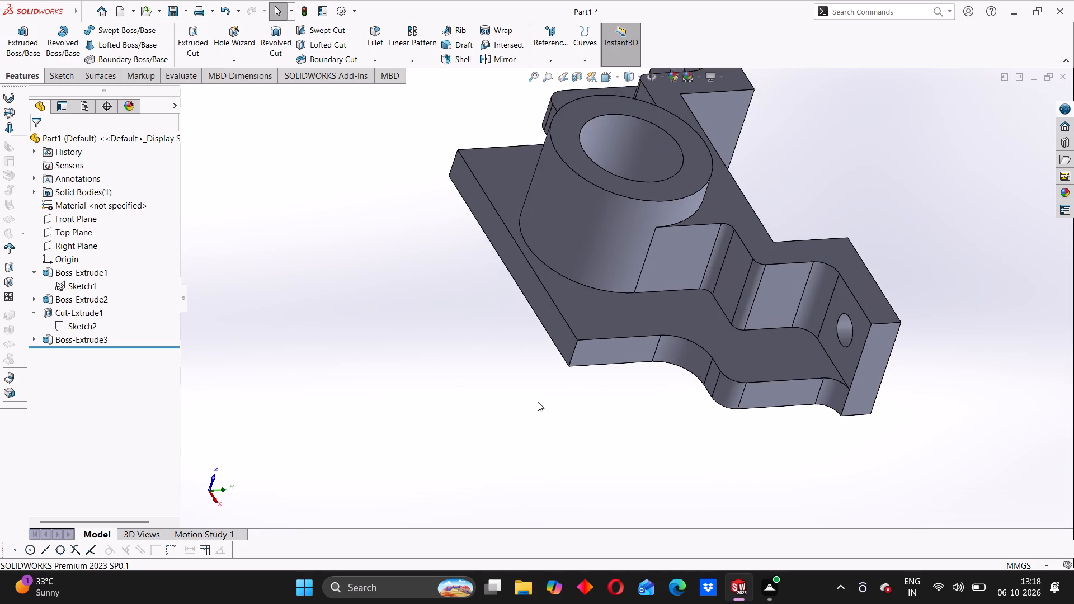
scroll(538, 402, "up", 3)
middle_click_drag(540, 401, 586, 226)
middle_click_drag(639, 283, 661, 258)
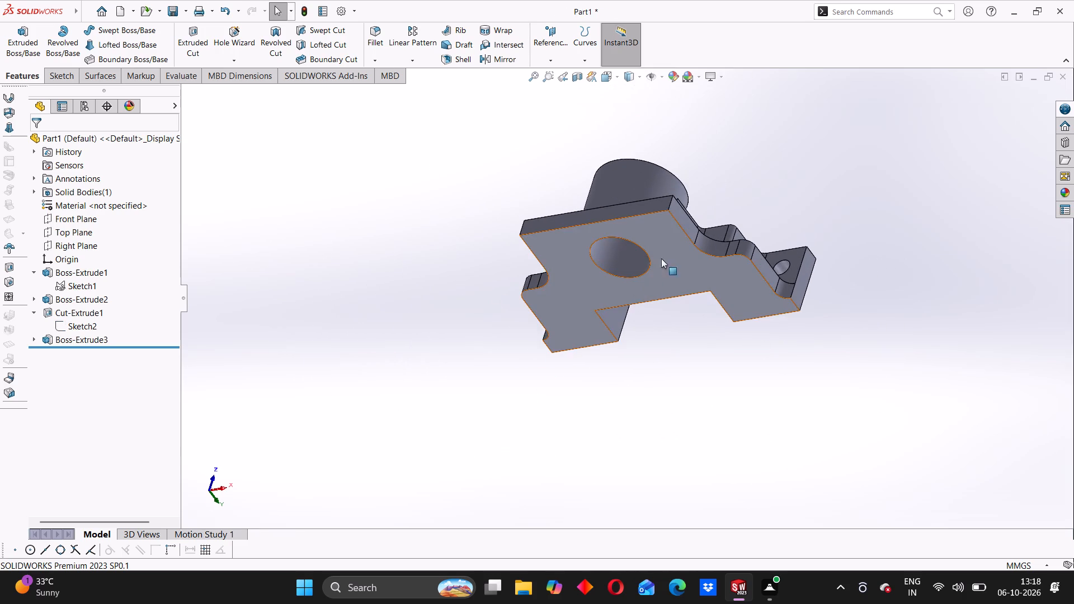
middle_click_drag(661, 258, 581, 335)
middle_click_drag(538, 301, 533, 348)
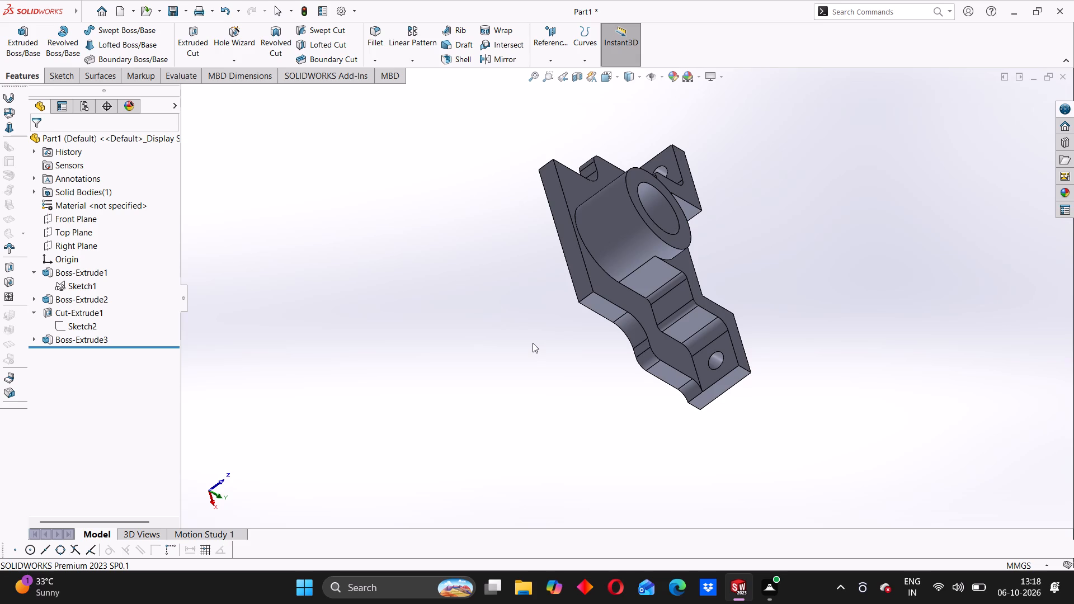
middle_click_drag(634, 426, 596, 366)
middle_click_drag(631, 424, 637, 359)
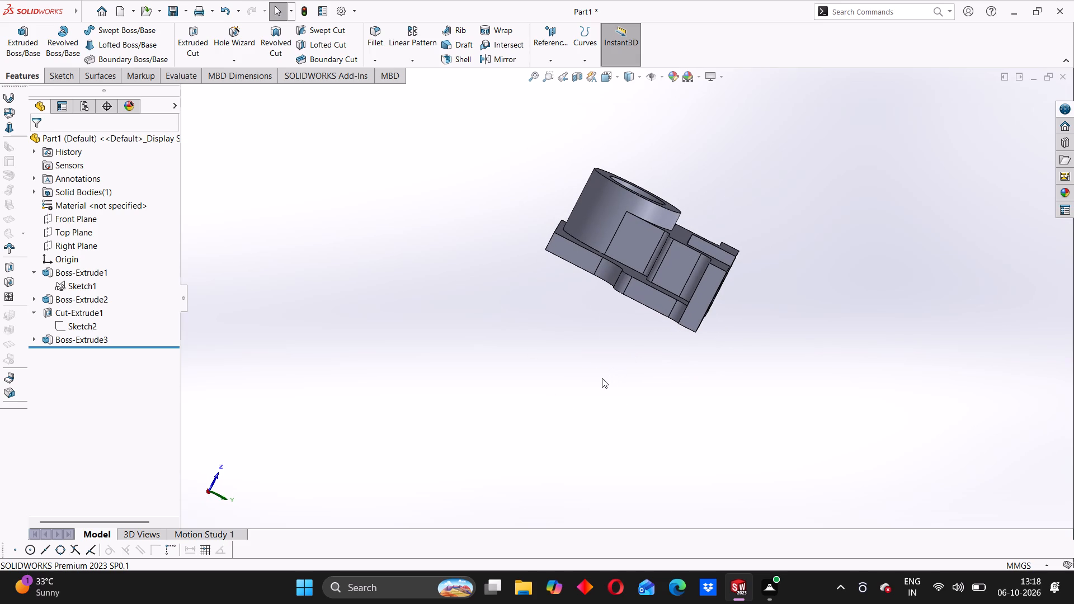
middle_click_drag(595, 381, 607, 383)
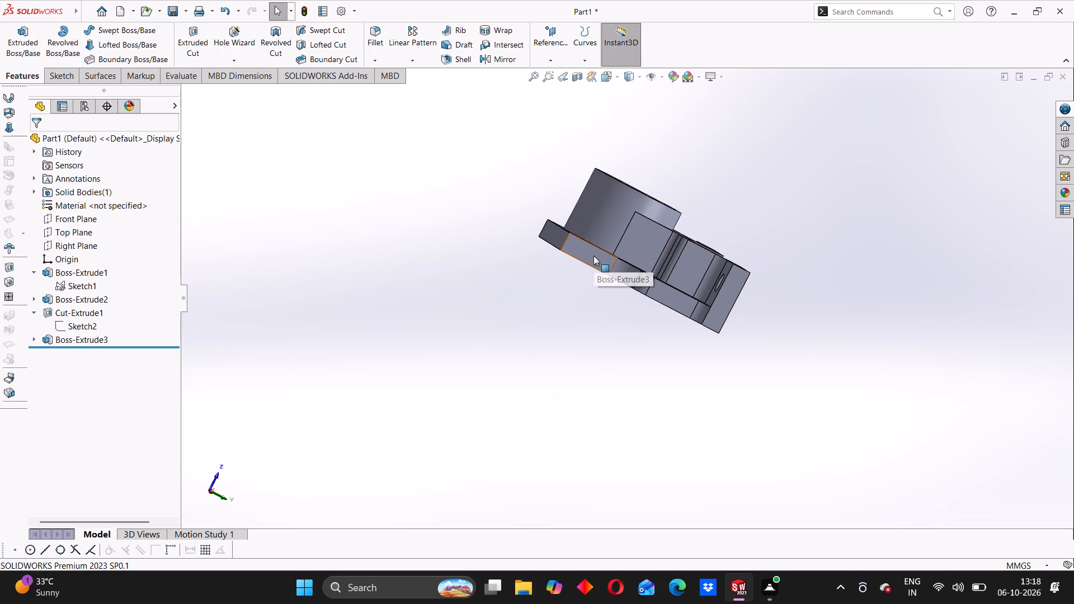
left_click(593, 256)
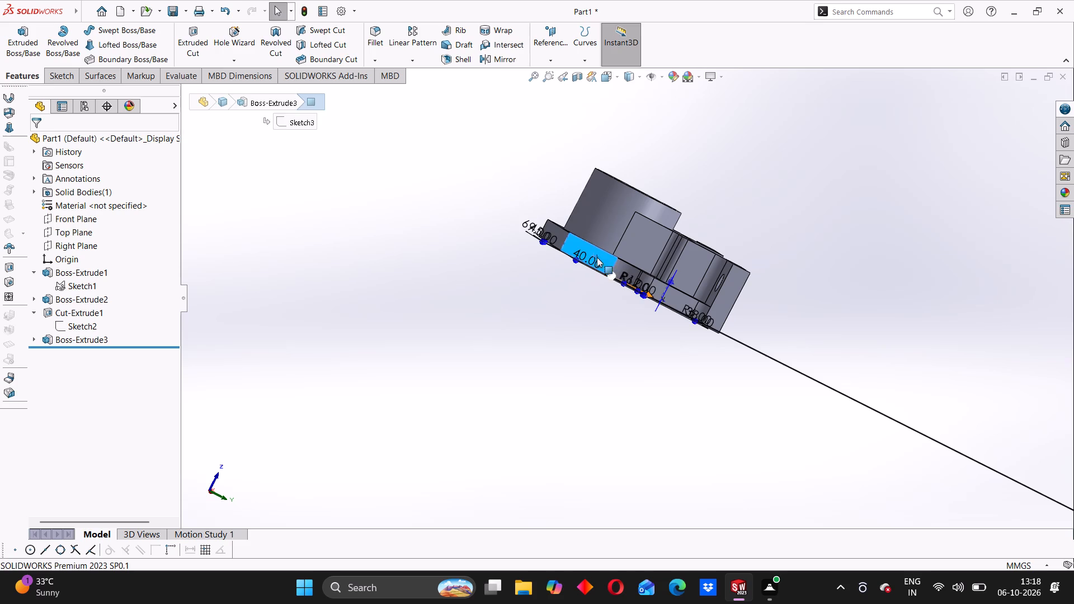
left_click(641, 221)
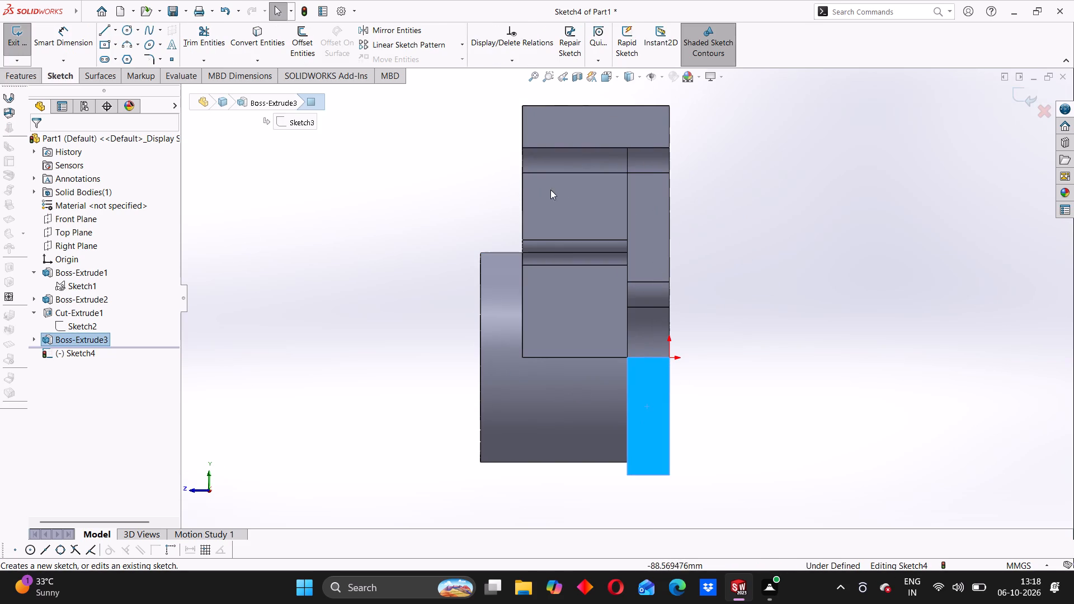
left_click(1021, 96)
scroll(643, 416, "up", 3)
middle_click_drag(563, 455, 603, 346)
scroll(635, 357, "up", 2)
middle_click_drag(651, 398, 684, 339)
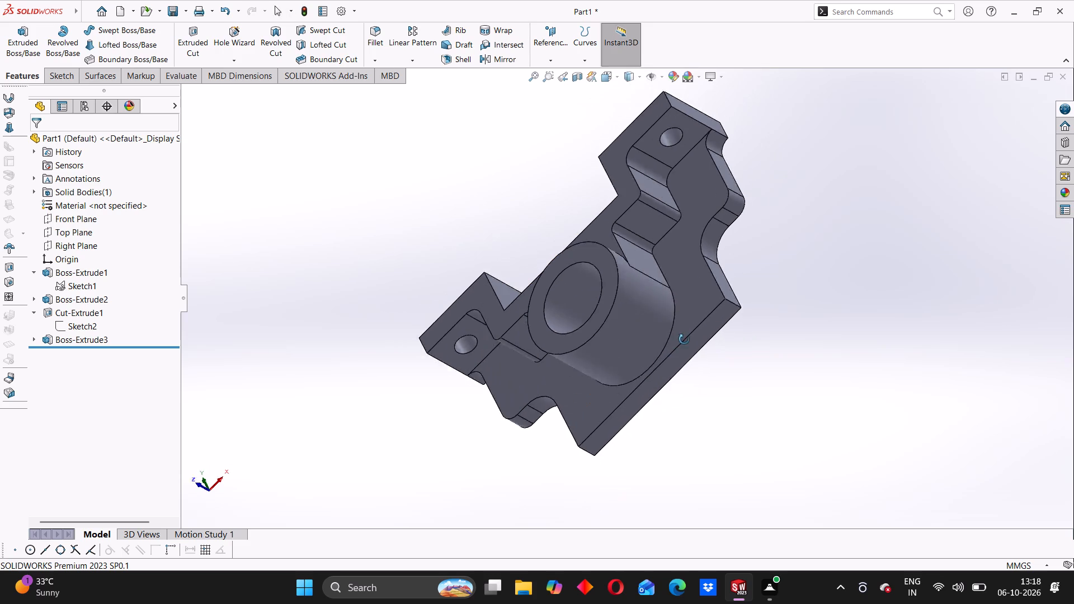
Start a new sketch on the narrow flat side face of the 10 mm stepped plate, viewed straight on.
middle_click_drag(684, 339, 685, 338)
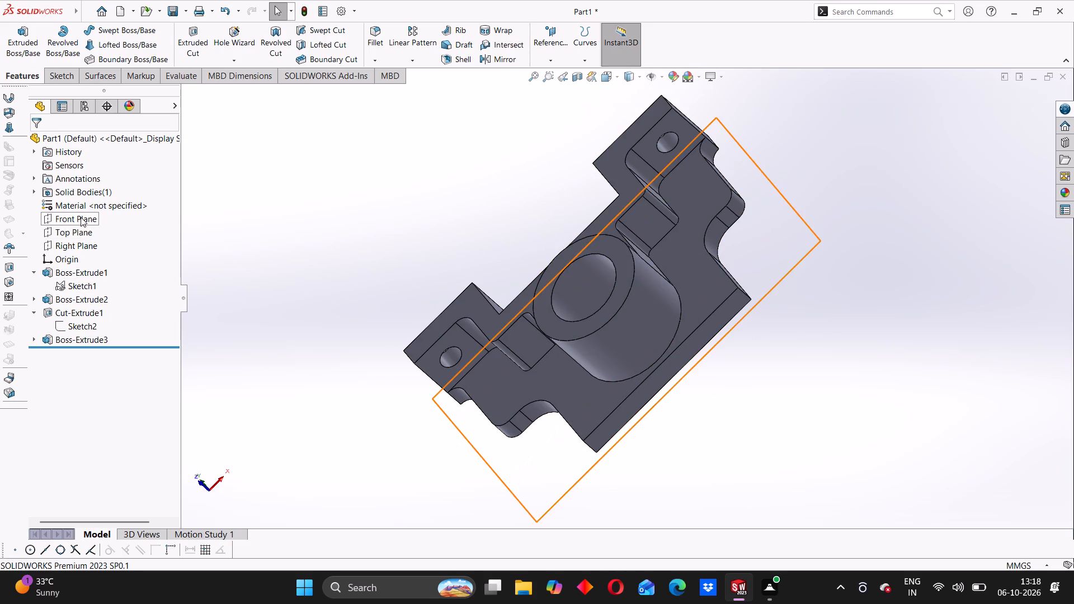
middle_click_drag(914, 286, 772, 410)
middle_click_drag(749, 272, 717, 419)
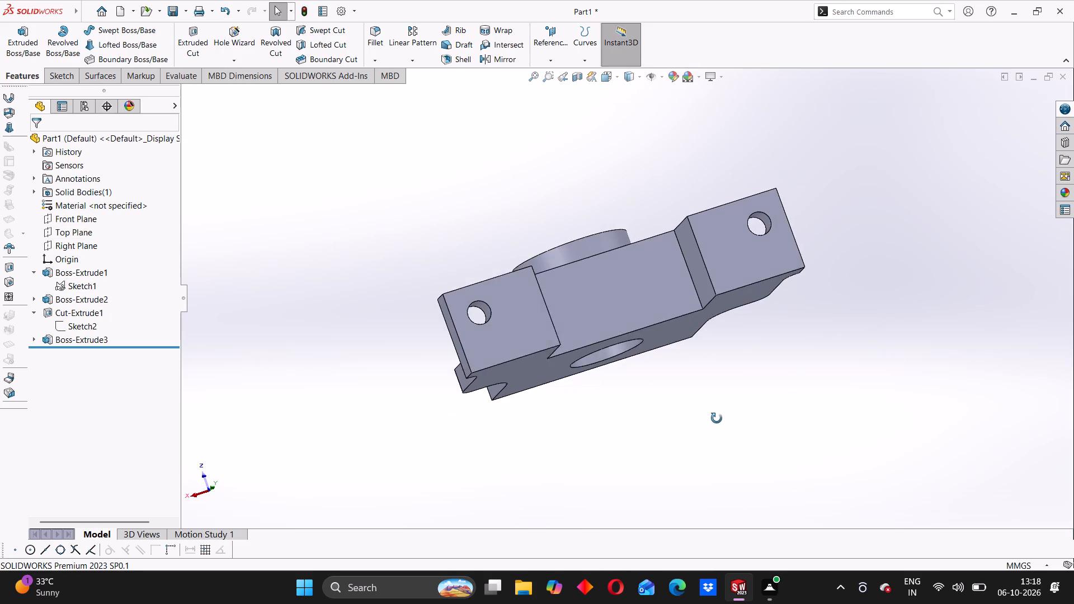
middle_click_drag(833, 278, 654, 332)
middle_click_drag(677, 331, 689, 332)
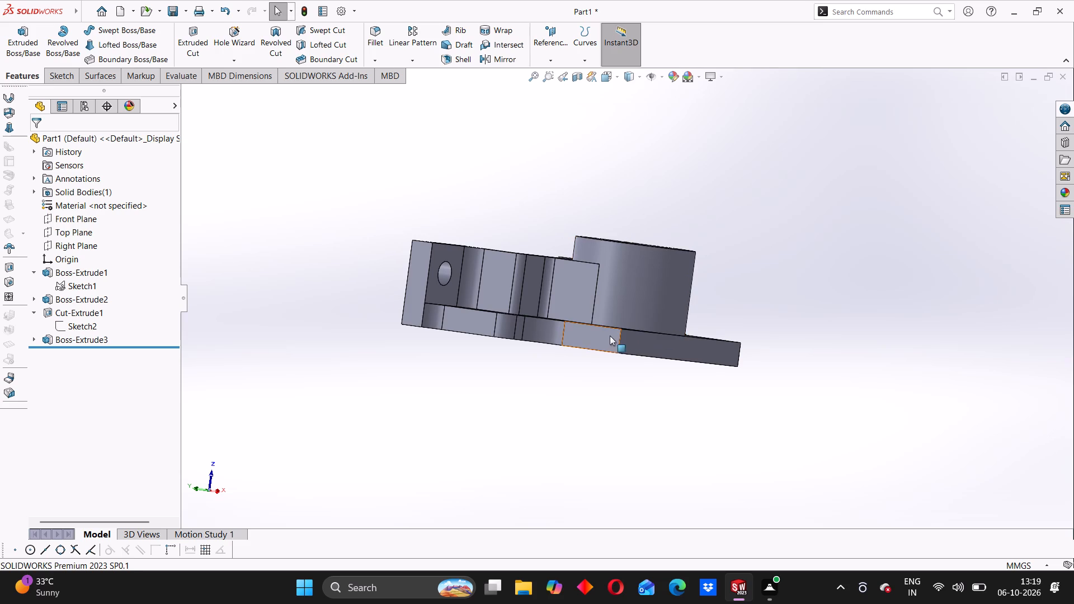
left_click(604, 337)
left_click(651, 300)
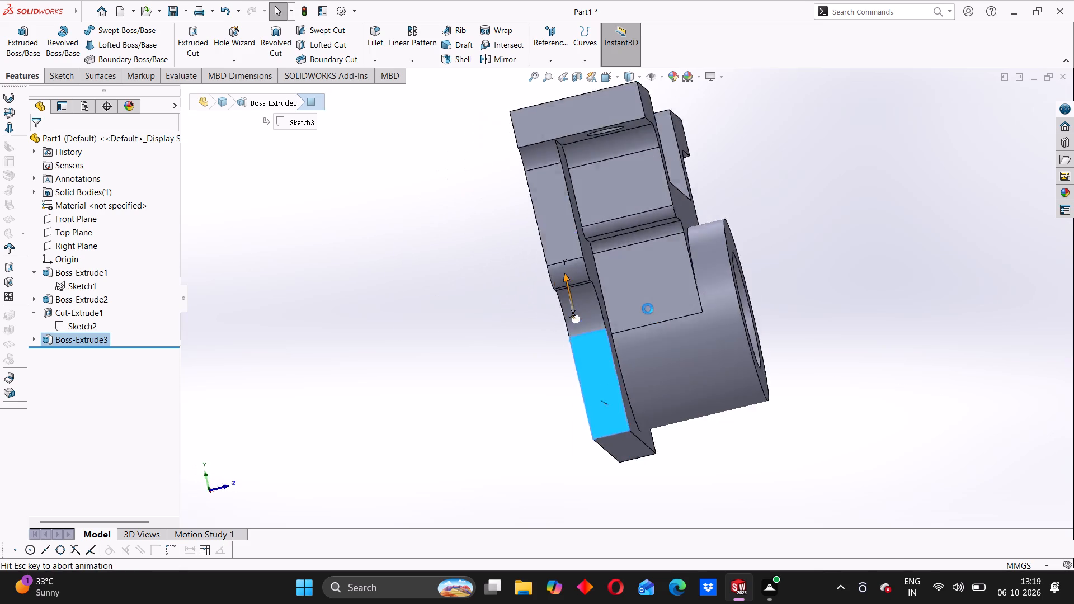
scroll(606, 363, "up", 3)
scroll(597, 331, "down", 1)
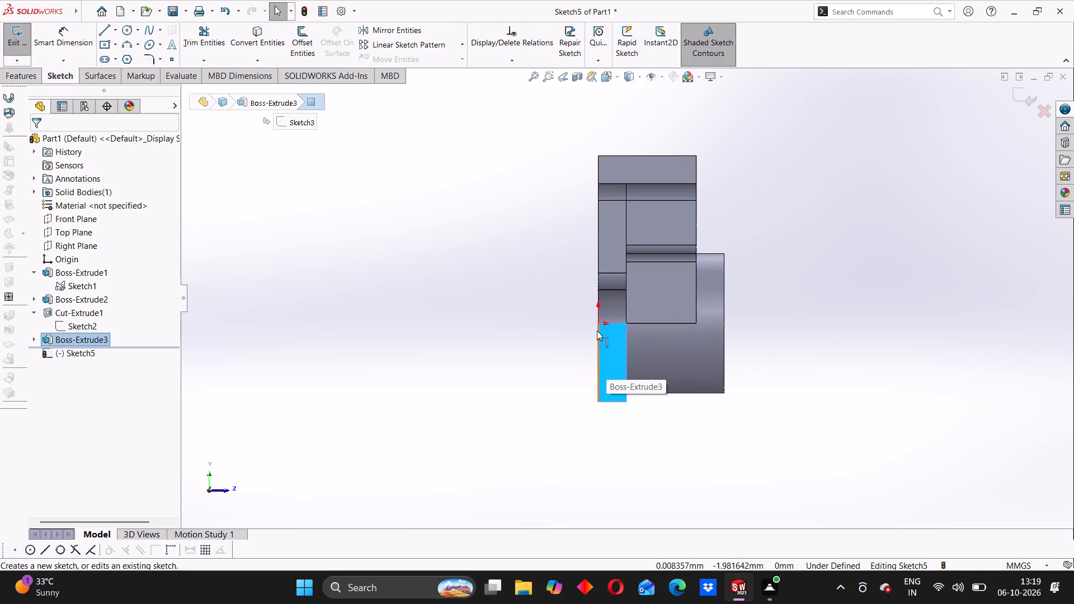
scroll(599, 332, "up", 1)
left_click(542, 352)
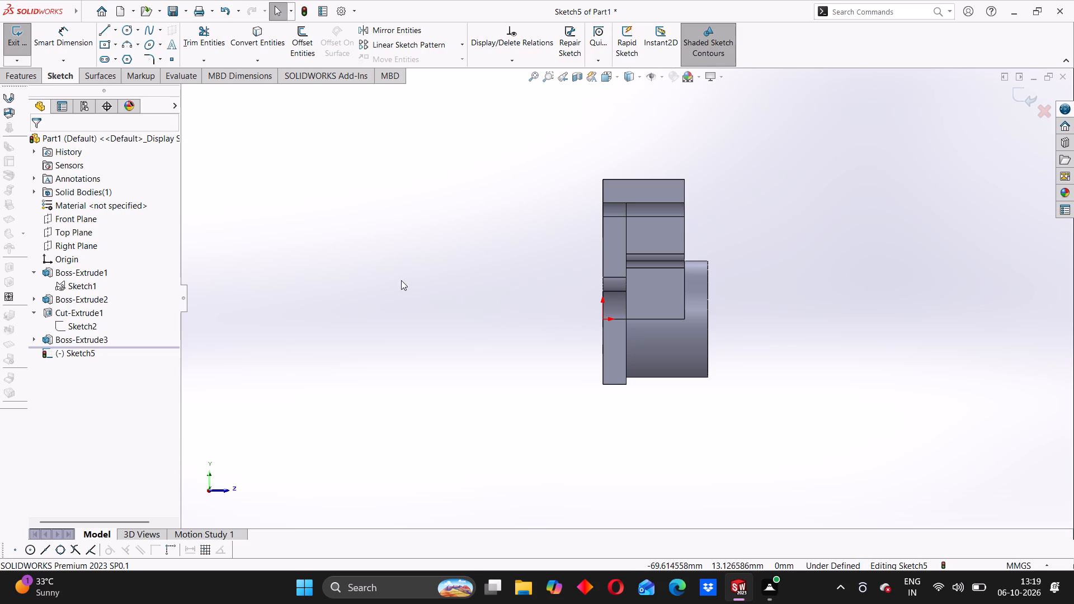
Sketch two concentric circles of about 16.9 mm and 25.4 mm radius, level with the origin and about 84 mm from it, clear of the bracket.
left_click(130, 26)
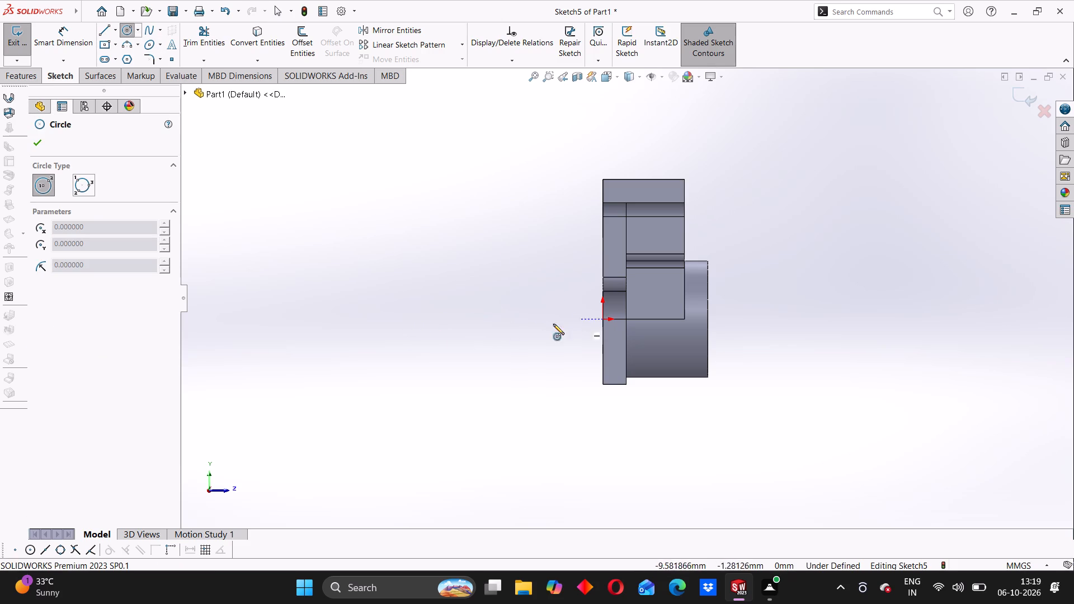
left_click(407, 320)
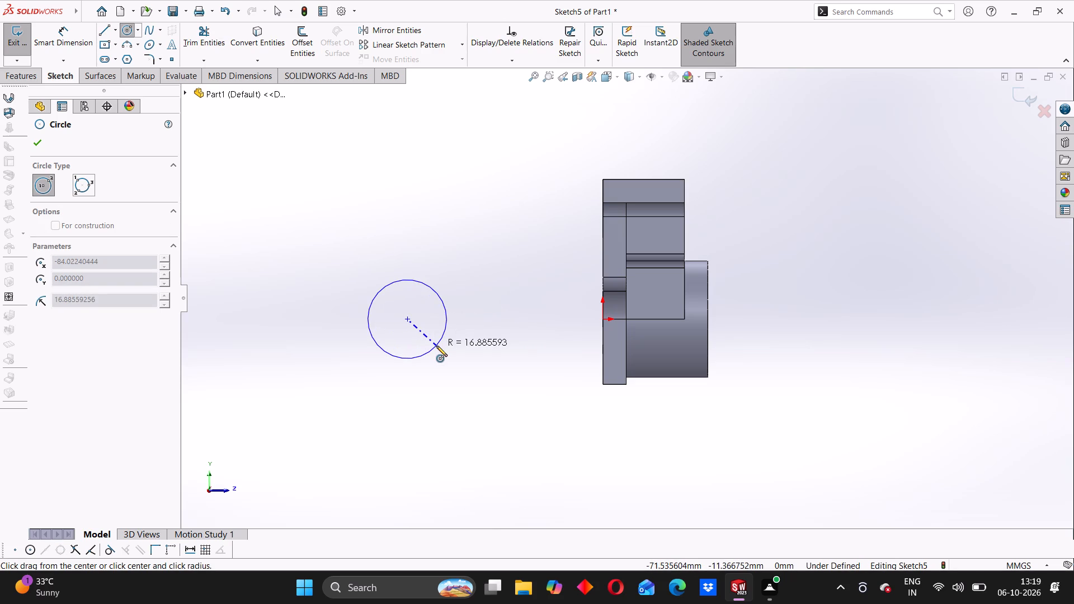
left_click(436, 346)
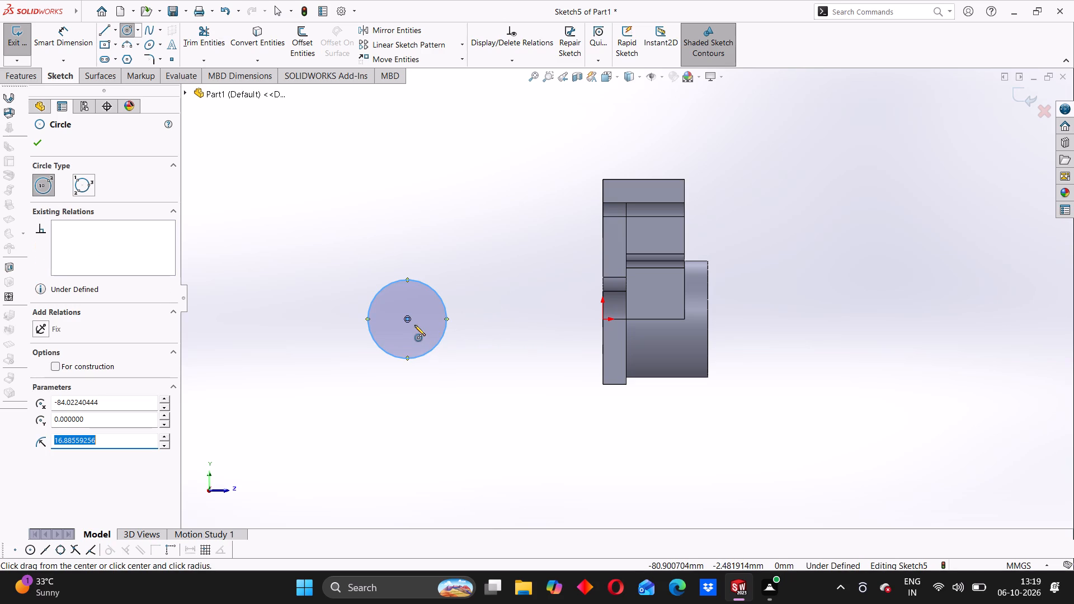
left_click(406, 319)
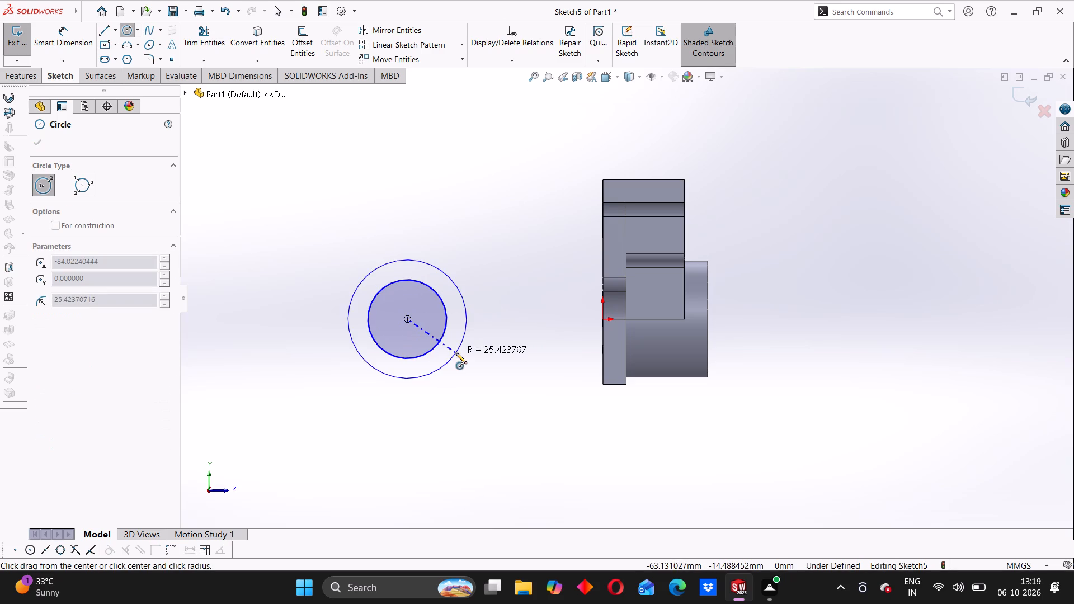
left_click(456, 353)
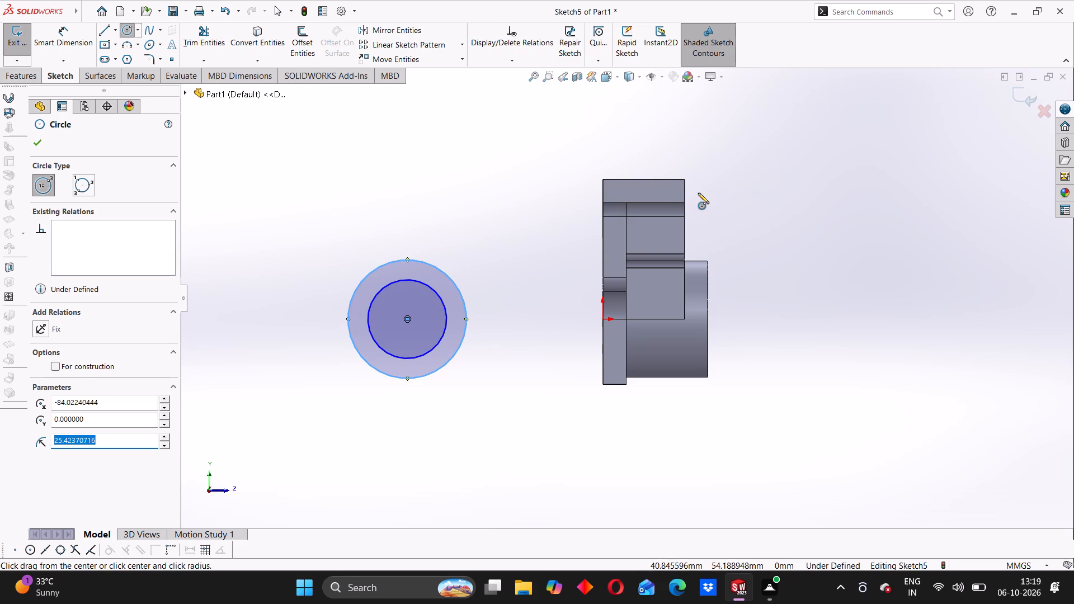
Dimension the smaller of the two concentric circles with a diameter of 38 mm.
scroll(511, 346, "up", 3)
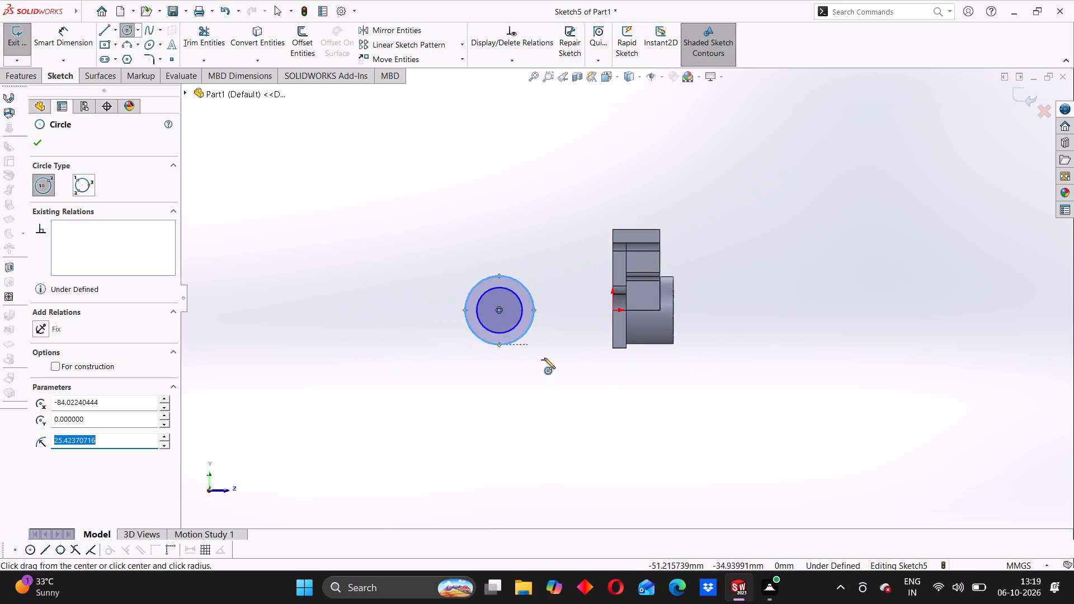
scroll(545, 358, "up", 3)
scroll(592, 328, "down", 2)
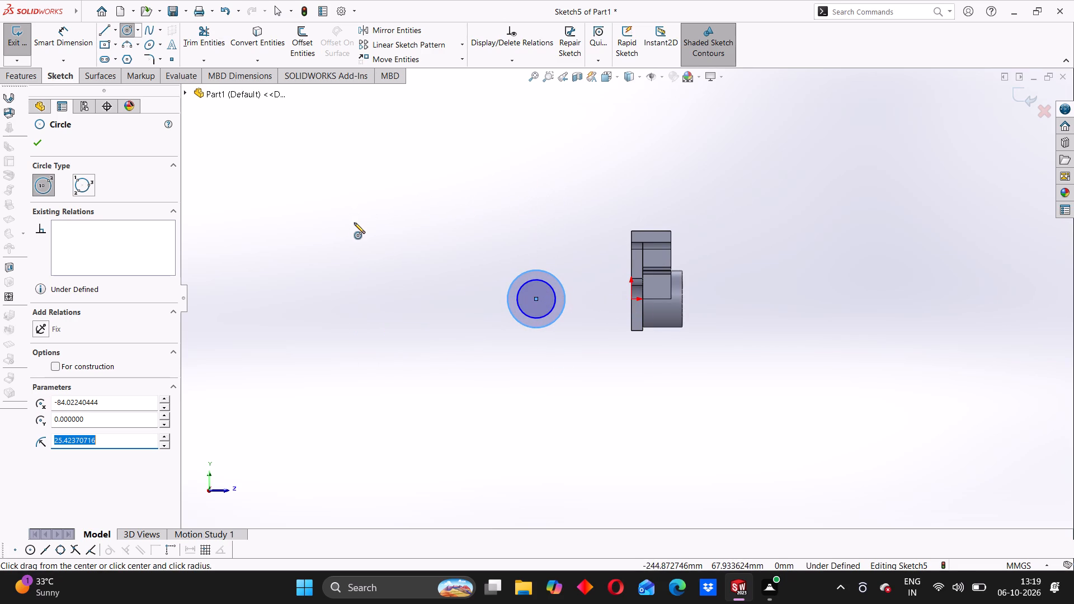
left_click(66, 48)
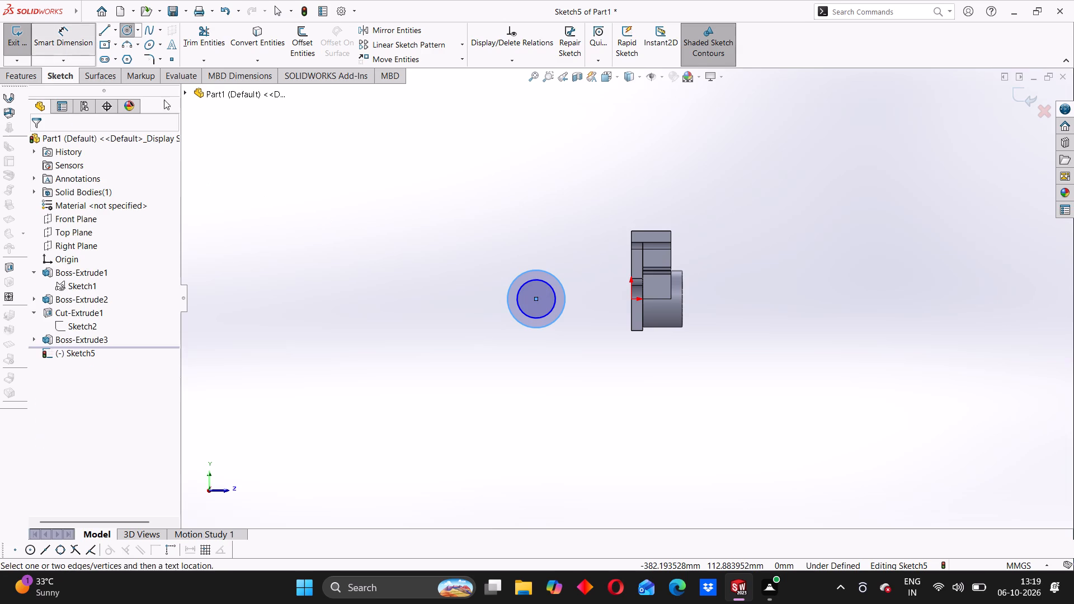
scroll(536, 275, "down", 4)
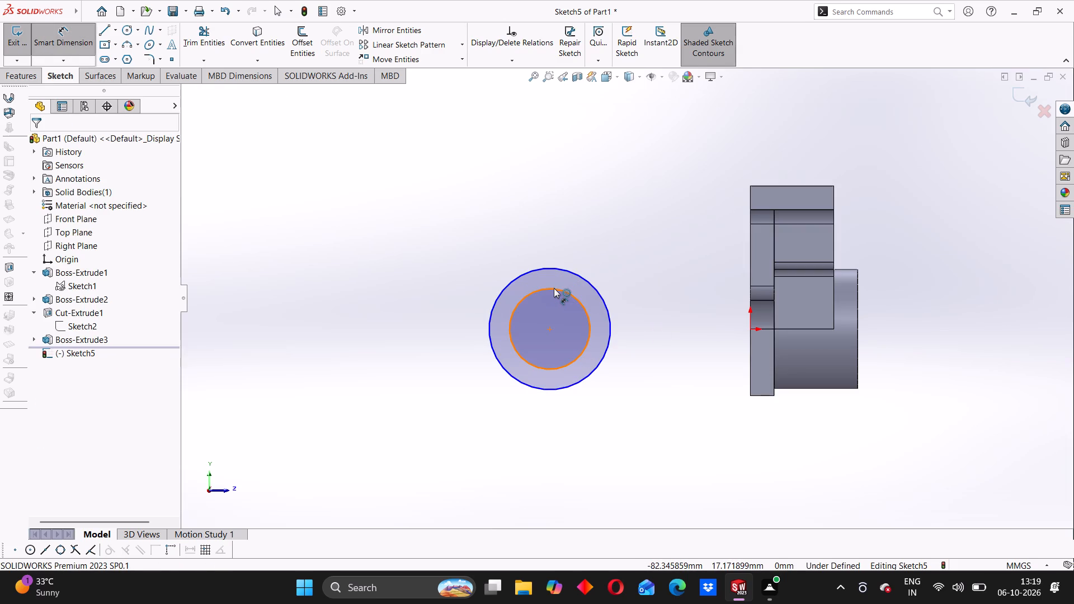
left_click(554, 288)
left_click(407, 310)
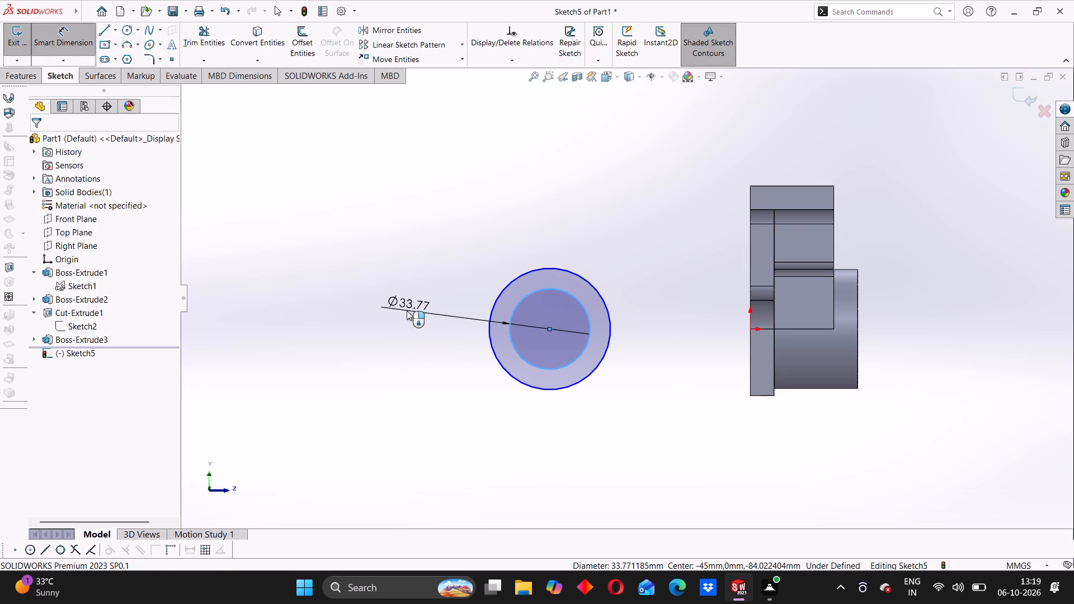
type("38")
key("Return")
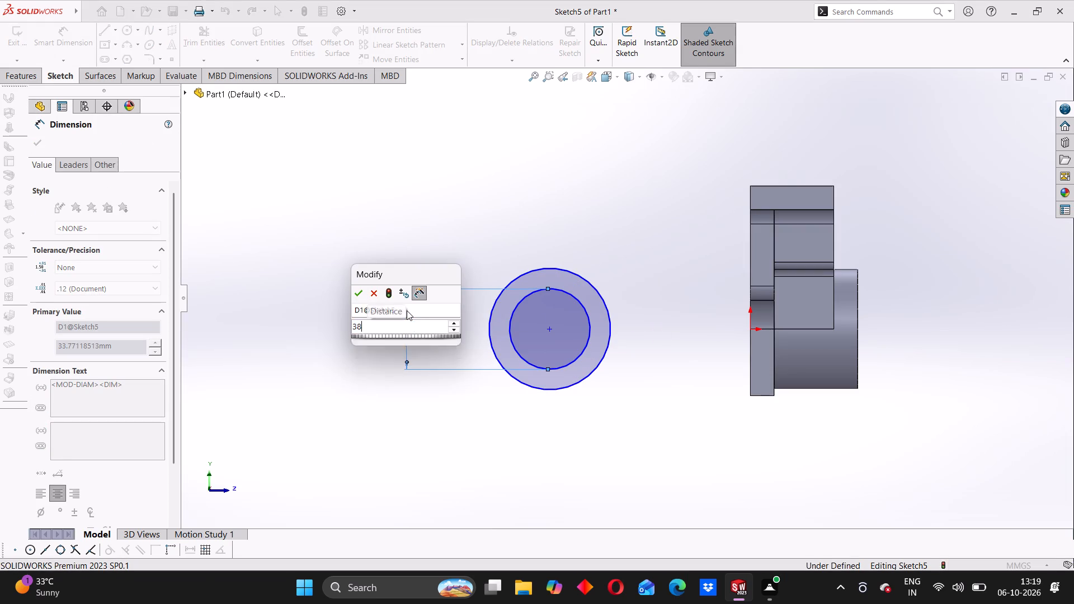
Dimension the other concentric circle, originally drawn as the larger one, with a diameter of 20 mm.
left_click(526, 273)
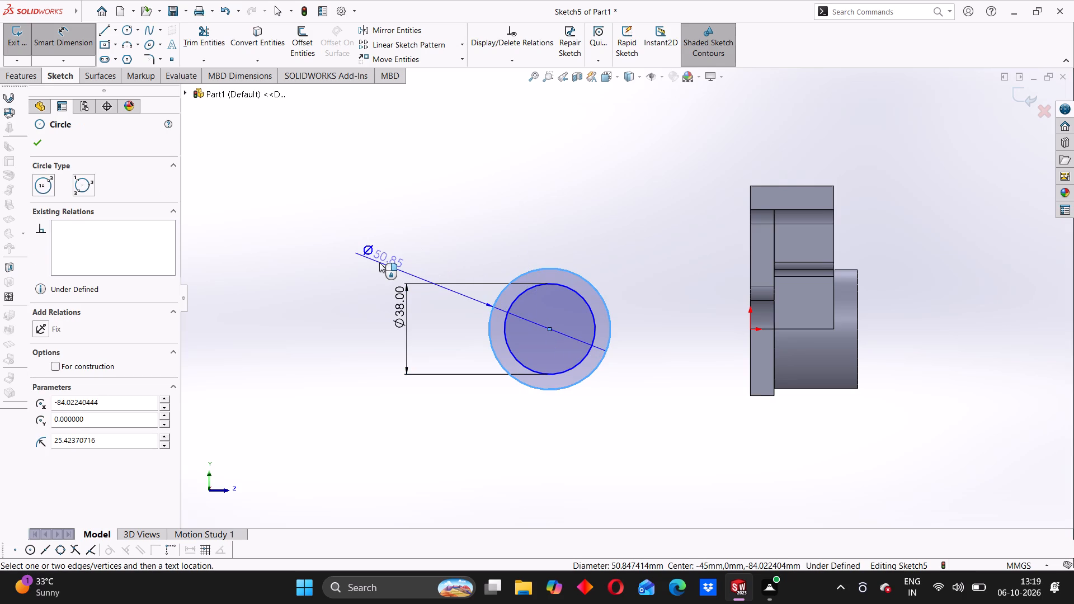
left_click(379, 262)
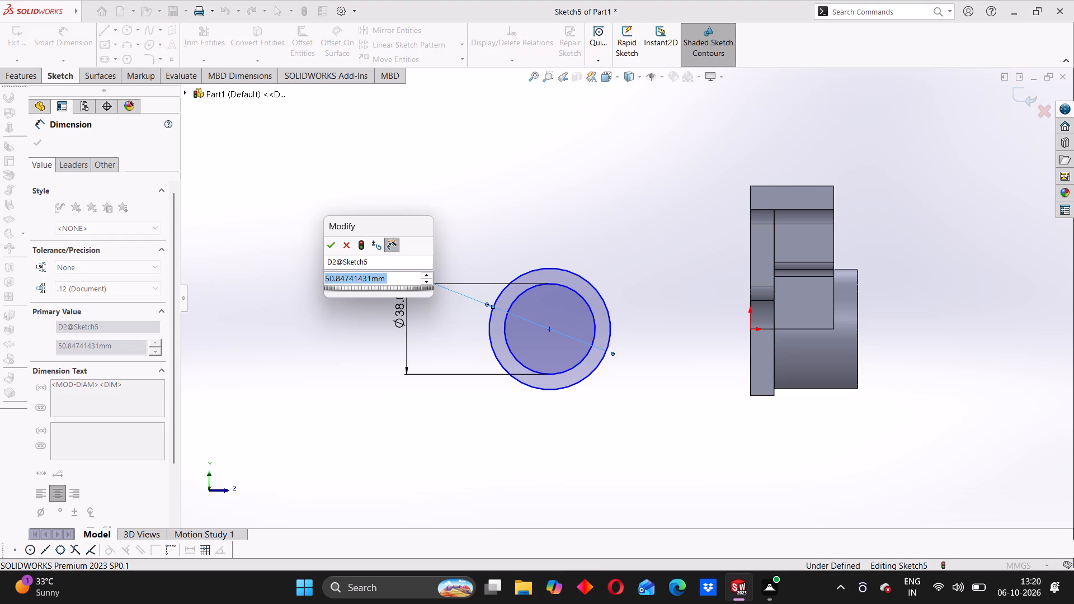
type("20")
key("Return")
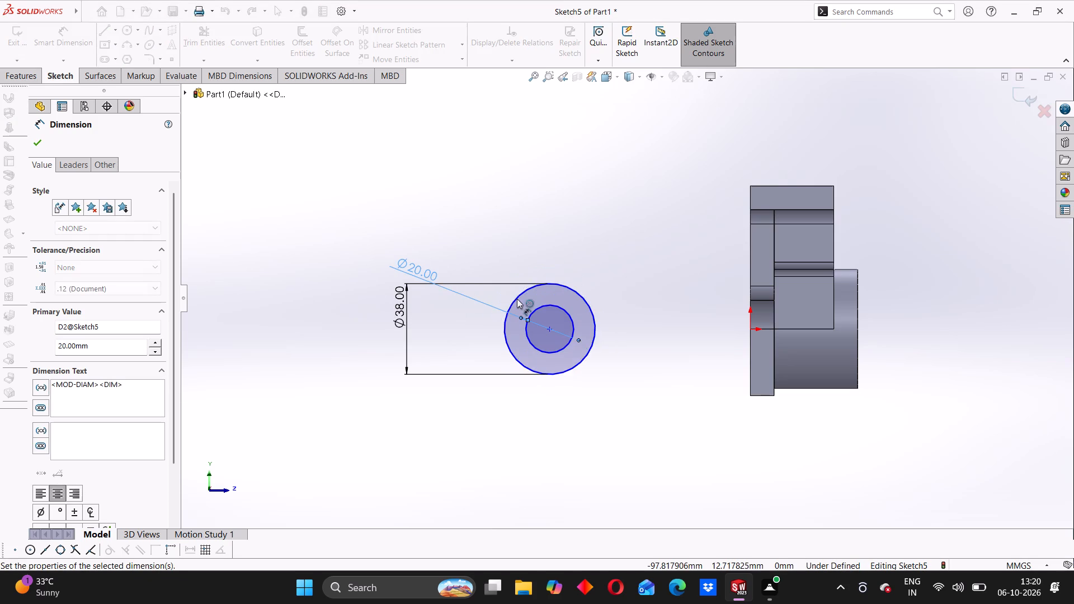
scroll(609, 351, "up", 3)
middle_click_drag(555, 361, 567, 364)
left_click(470, 338)
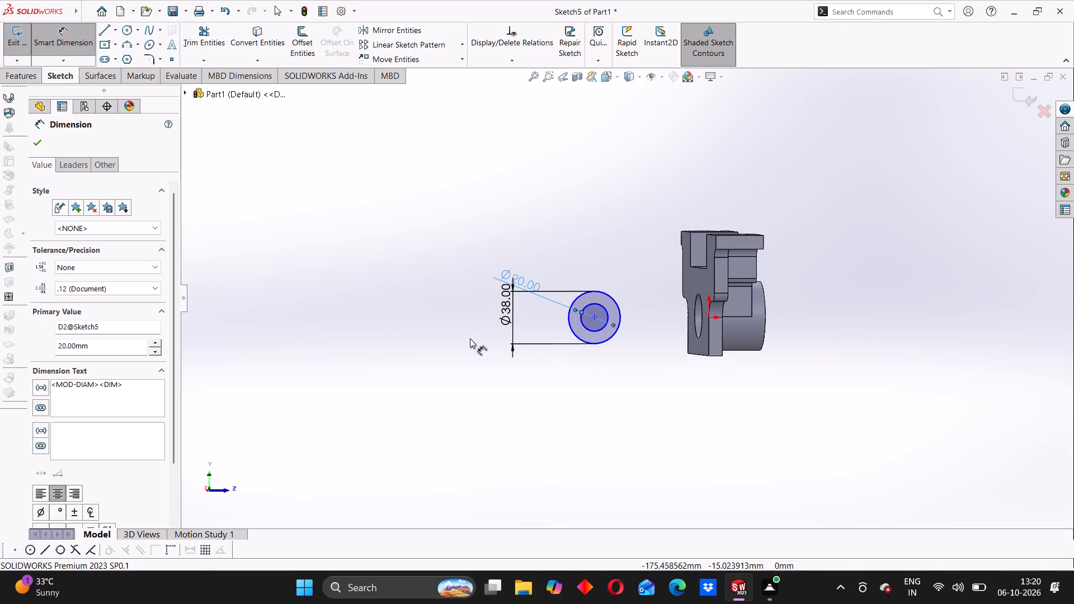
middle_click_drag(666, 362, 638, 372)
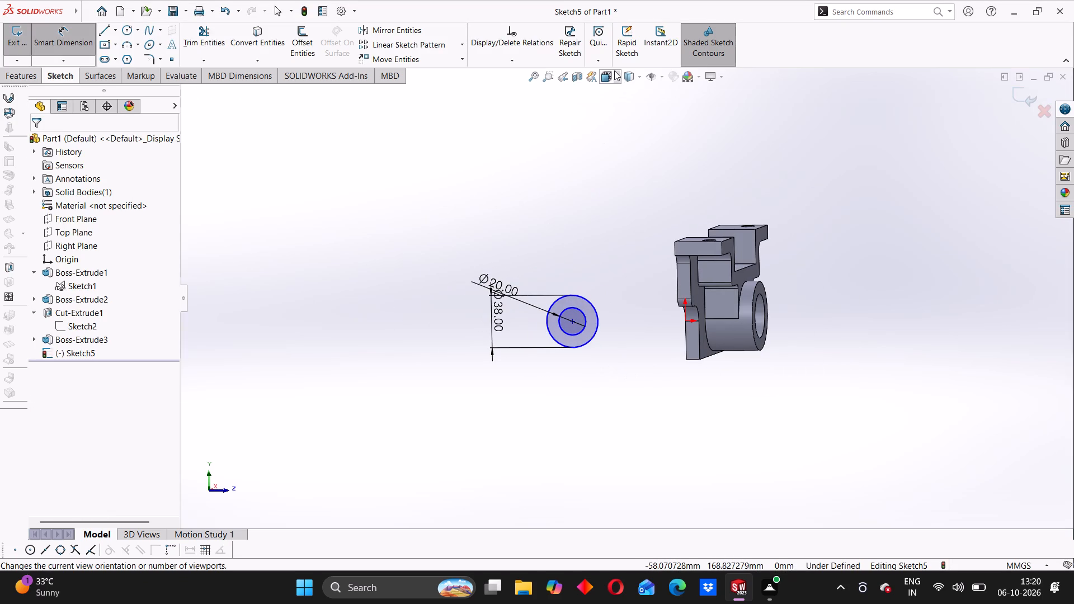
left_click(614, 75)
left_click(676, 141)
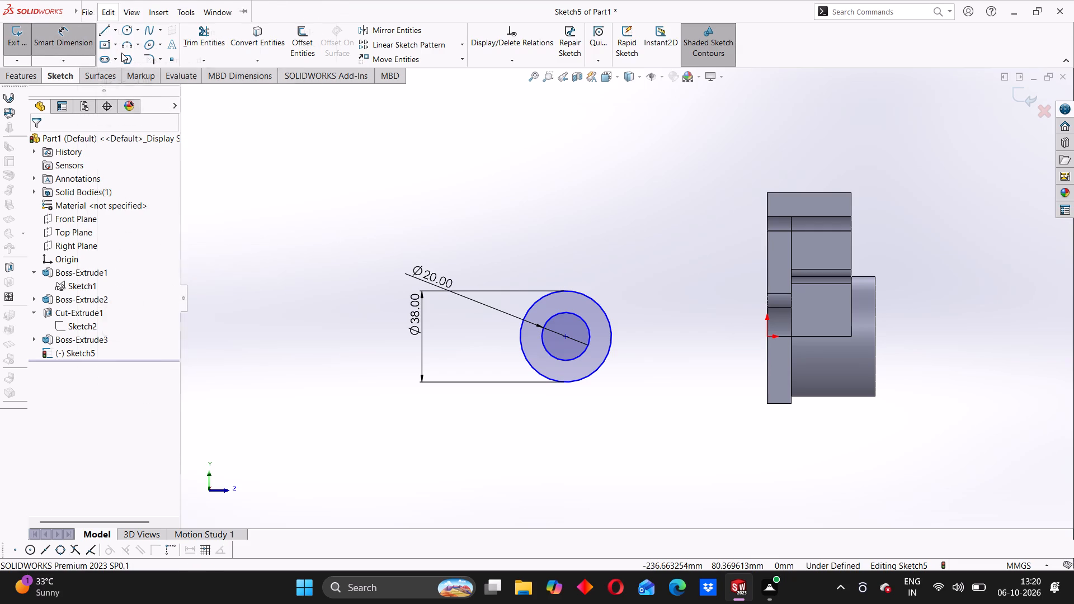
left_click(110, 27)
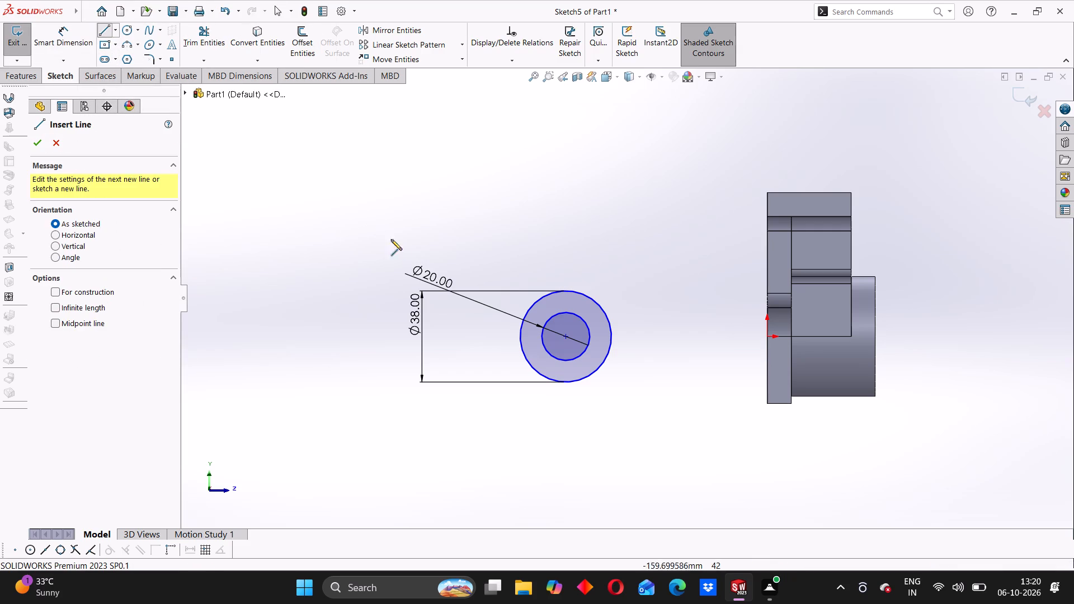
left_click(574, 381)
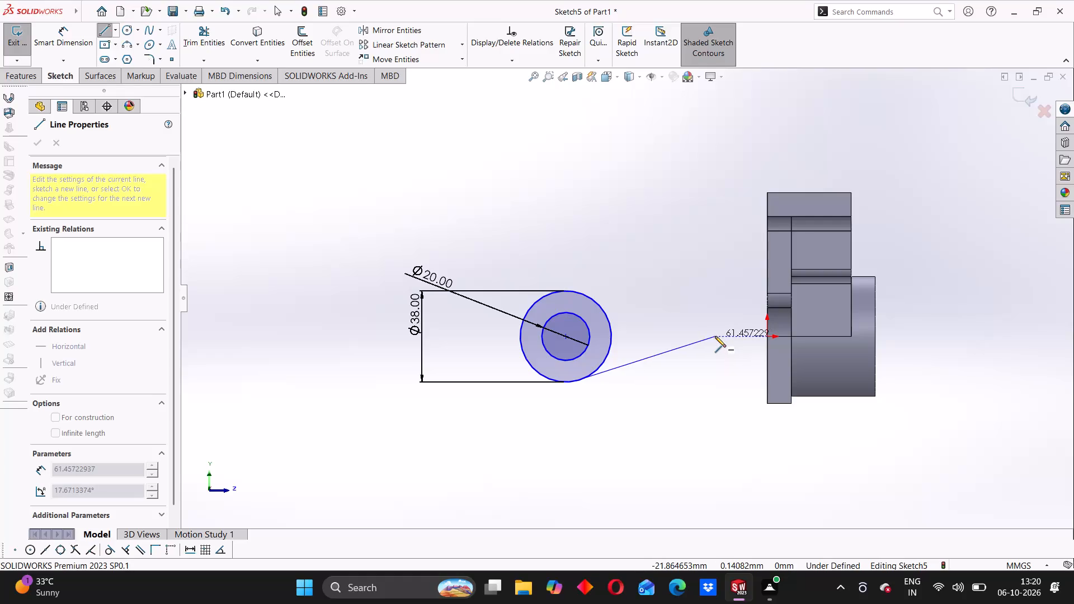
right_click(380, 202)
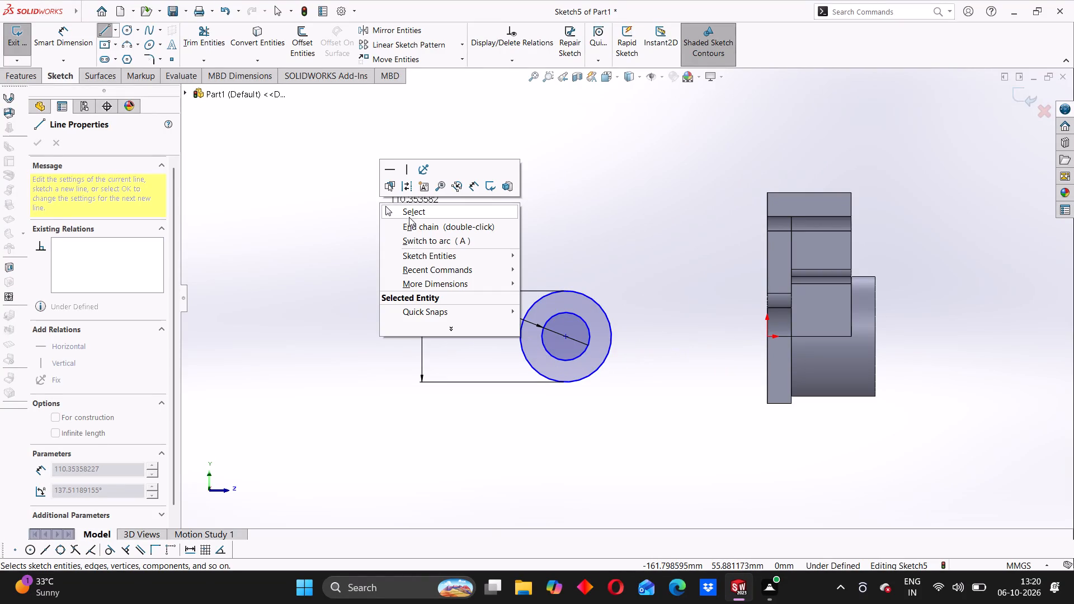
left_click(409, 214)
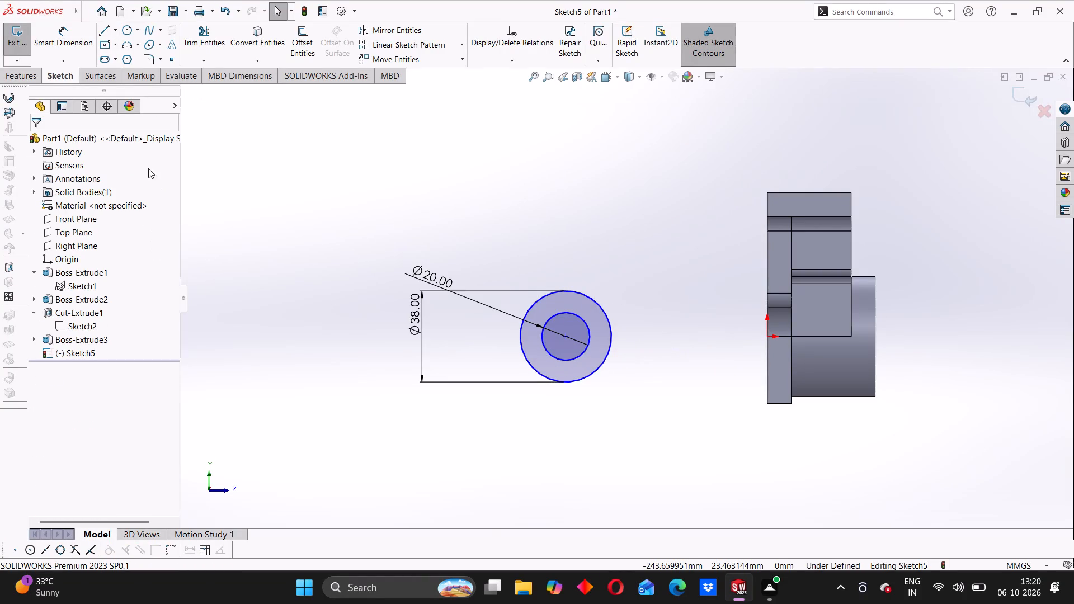
Draw a horizontal centerline about 211 mm long through the circles' common centre and the origin, extending past the bracket's ring.
left_click(116, 29)
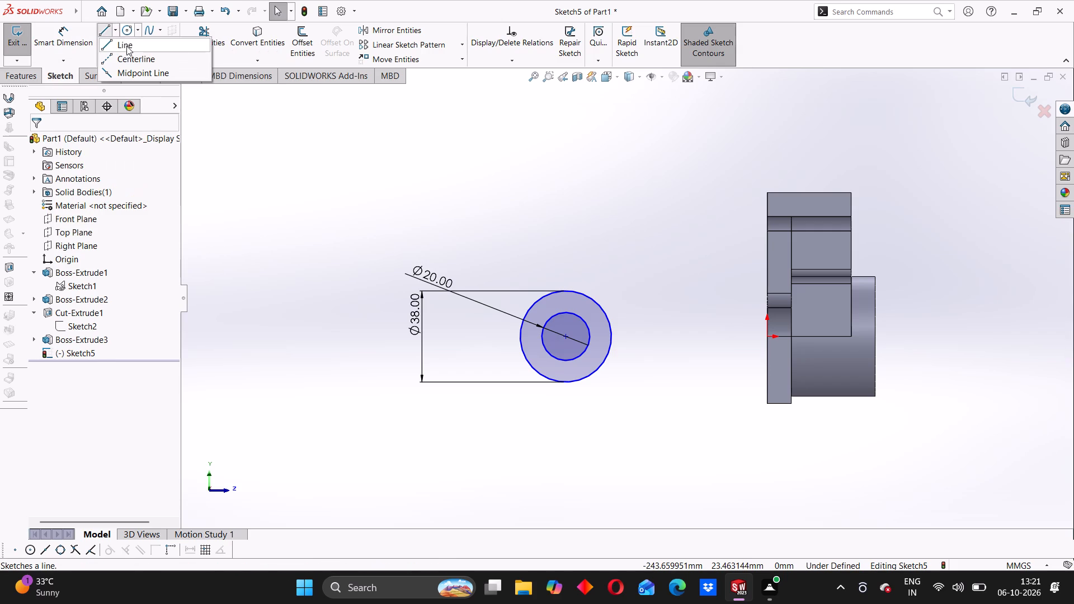
left_click(136, 62)
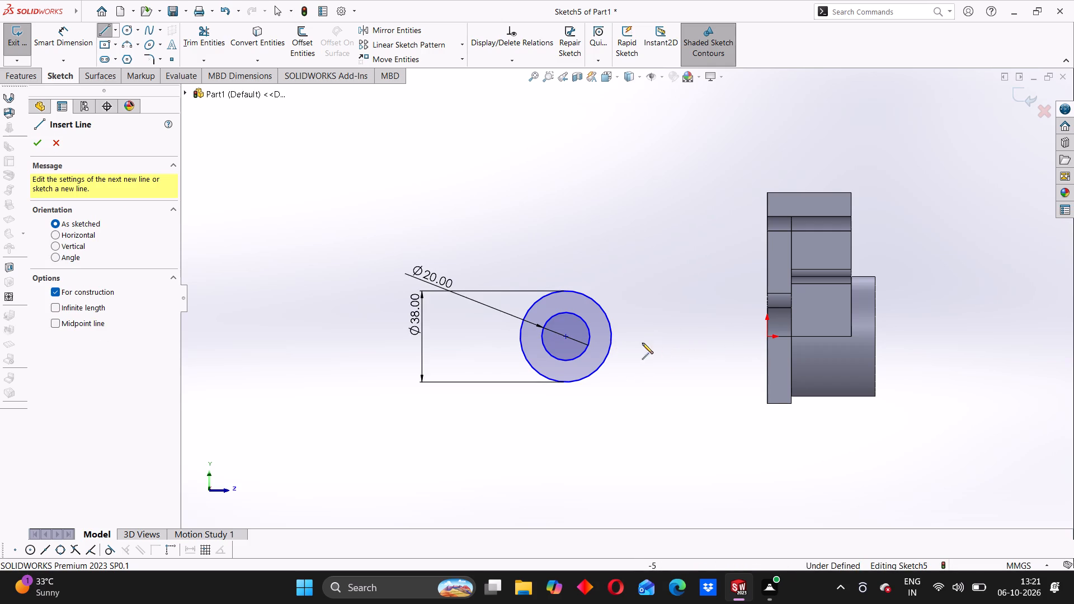
left_click(445, 337)
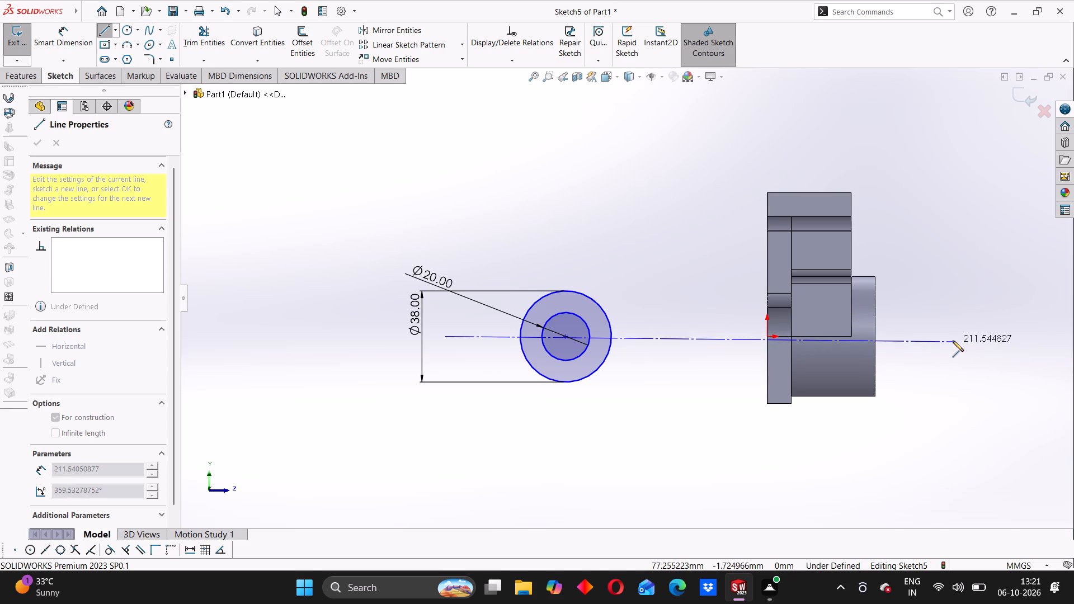
left_click(952, 336)
right_click(542, 228)
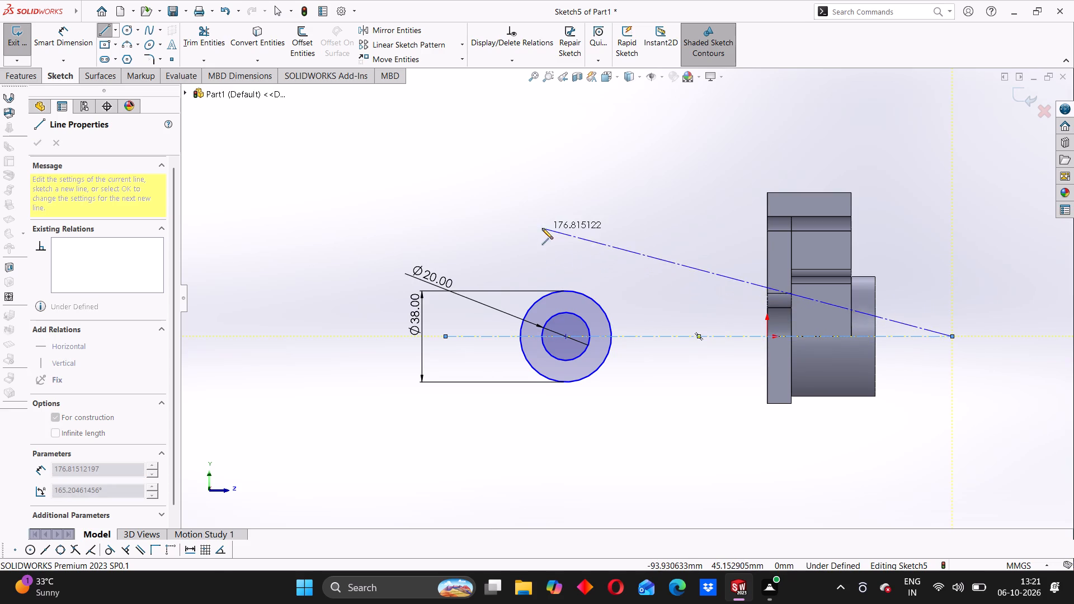
left_click(567, 243)
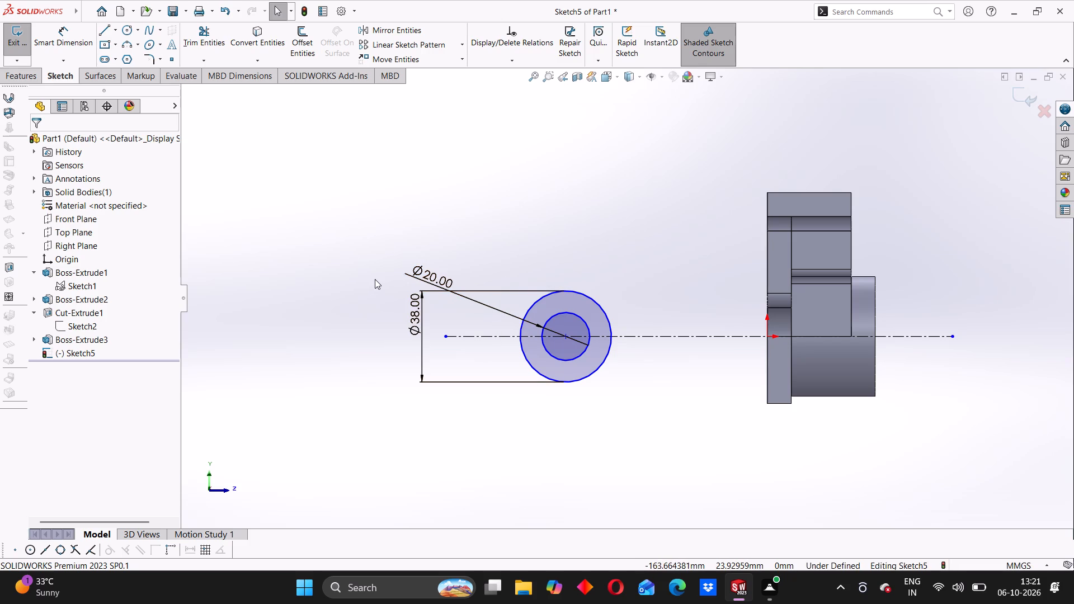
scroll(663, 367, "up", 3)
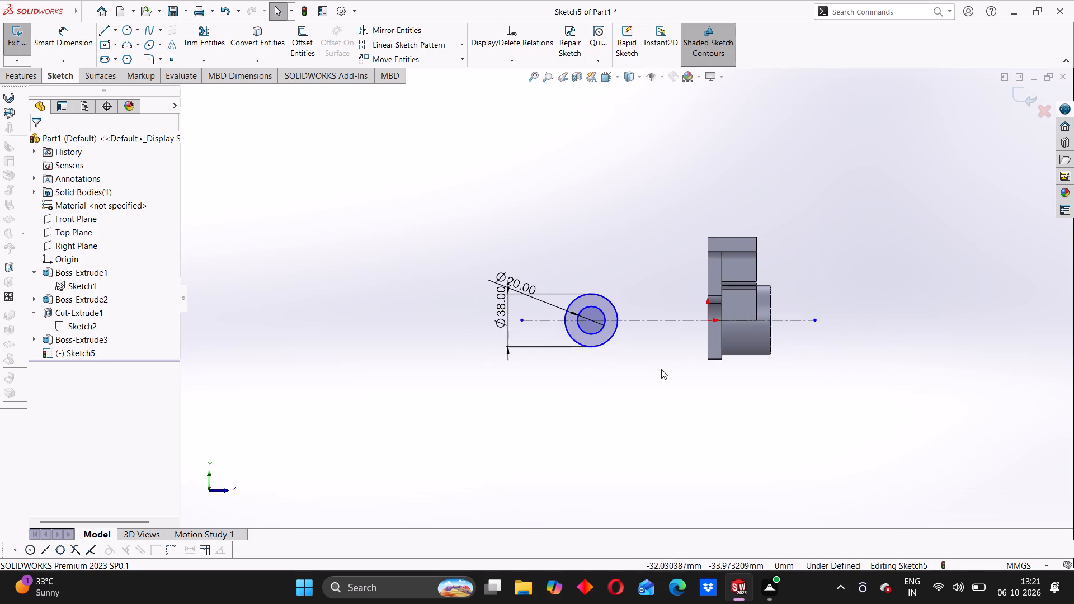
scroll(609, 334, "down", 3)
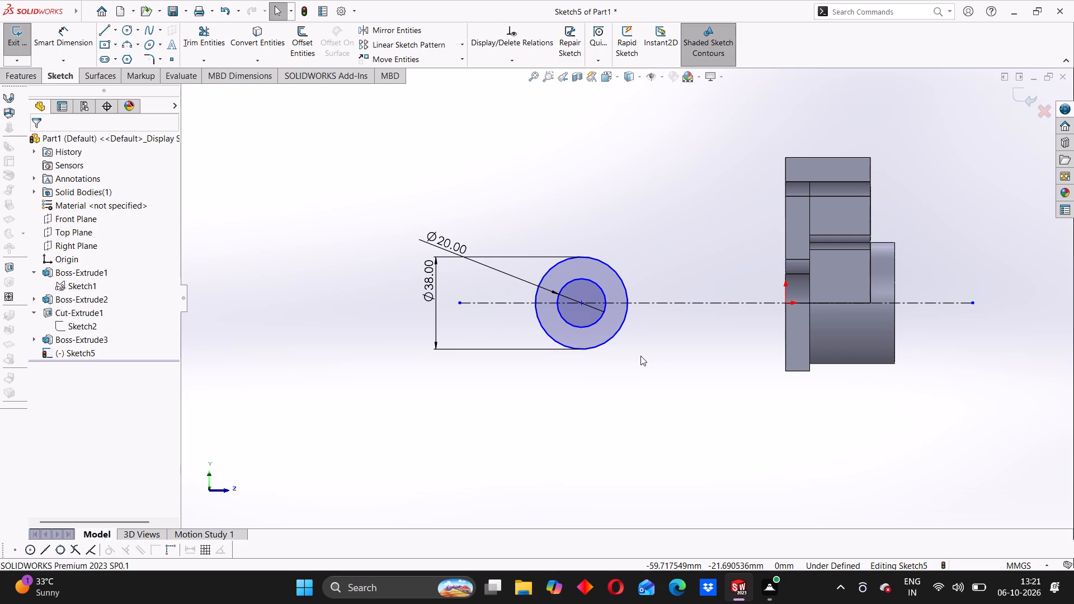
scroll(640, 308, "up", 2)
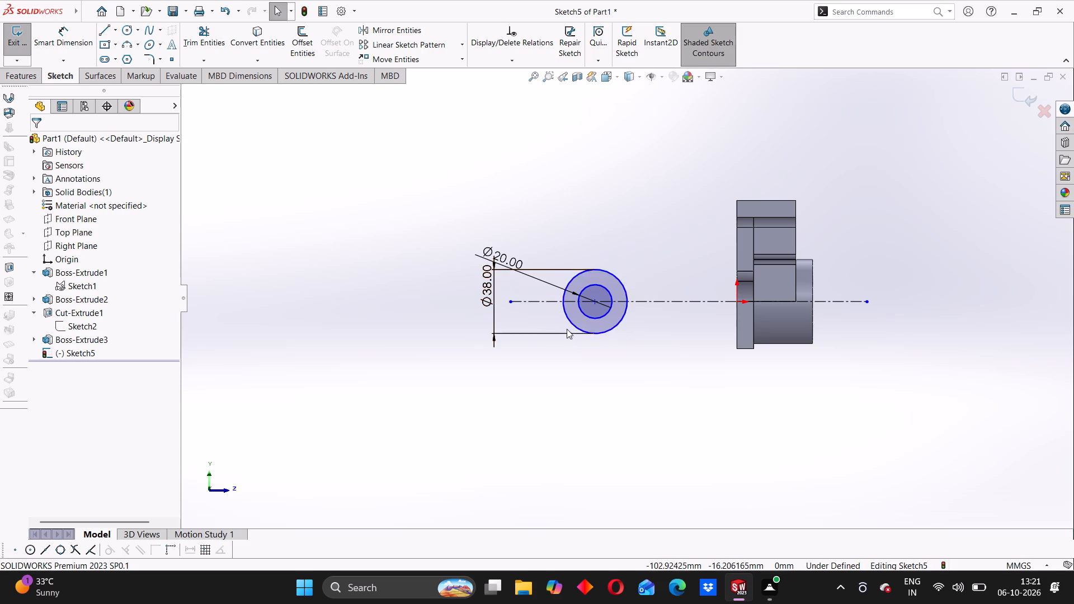
Draw a line about 72 mm long from the top of the 38 mm circle, rising gently towards the bracket.
scroll(609, 325, "down", 1)
scroll(571, 292, "down", 2)
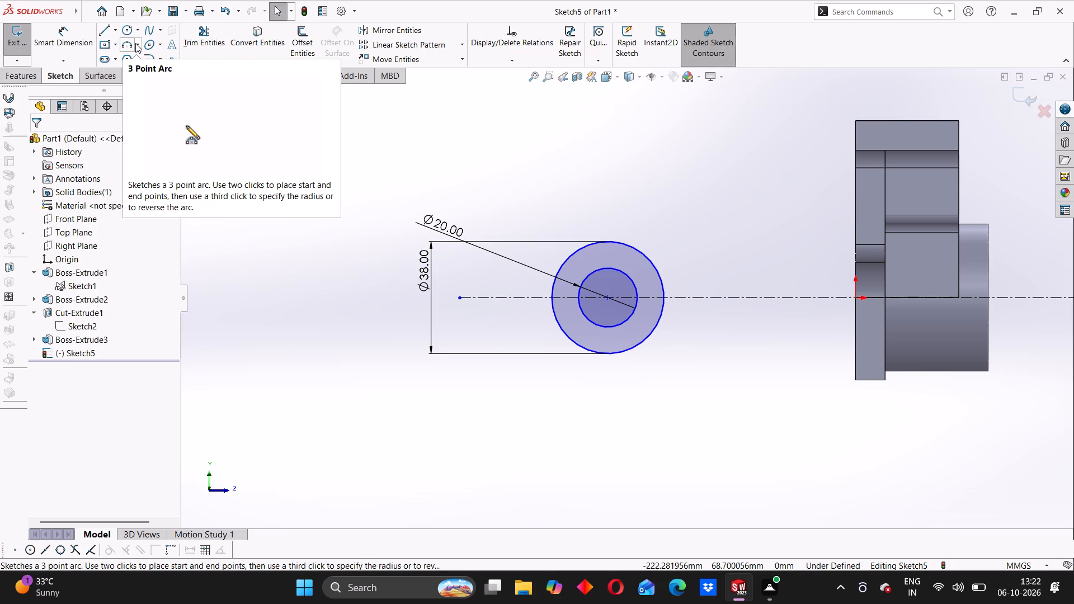
left_click(102, 30)
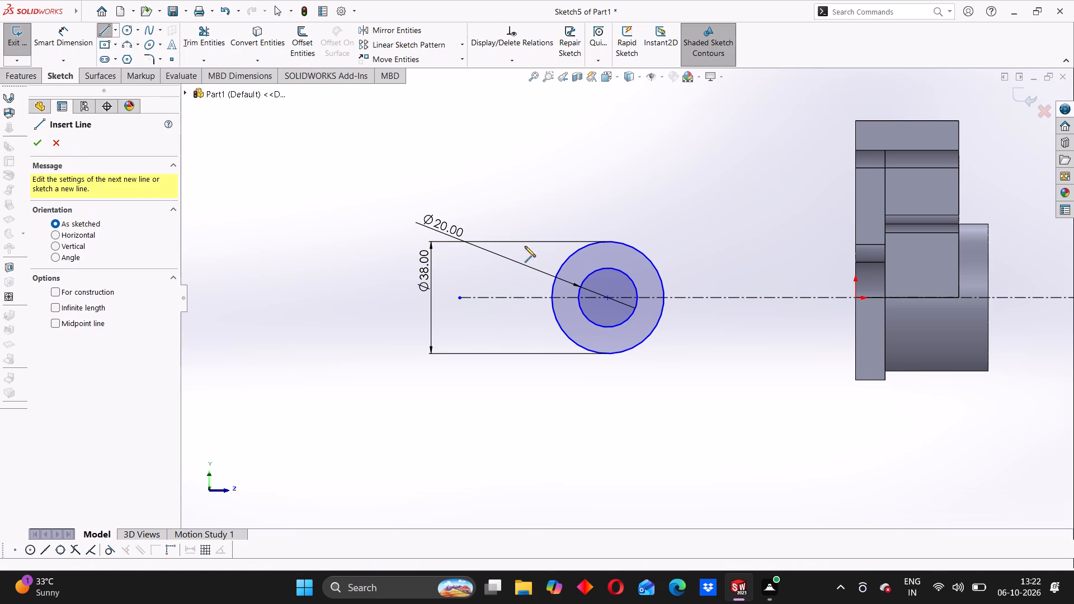
left_click(614, 241)
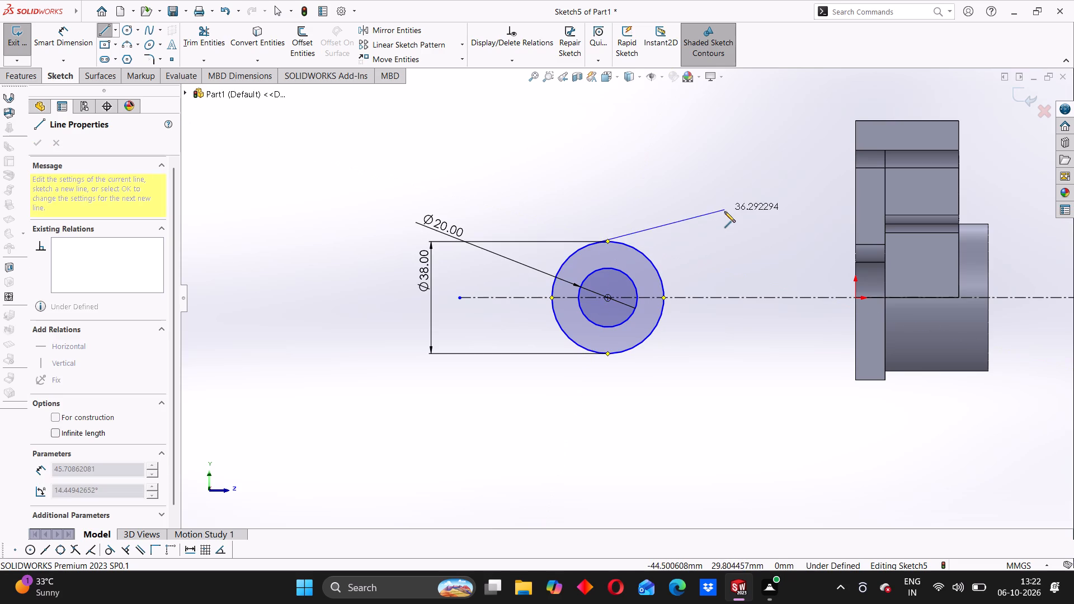
left_click(807, 206)
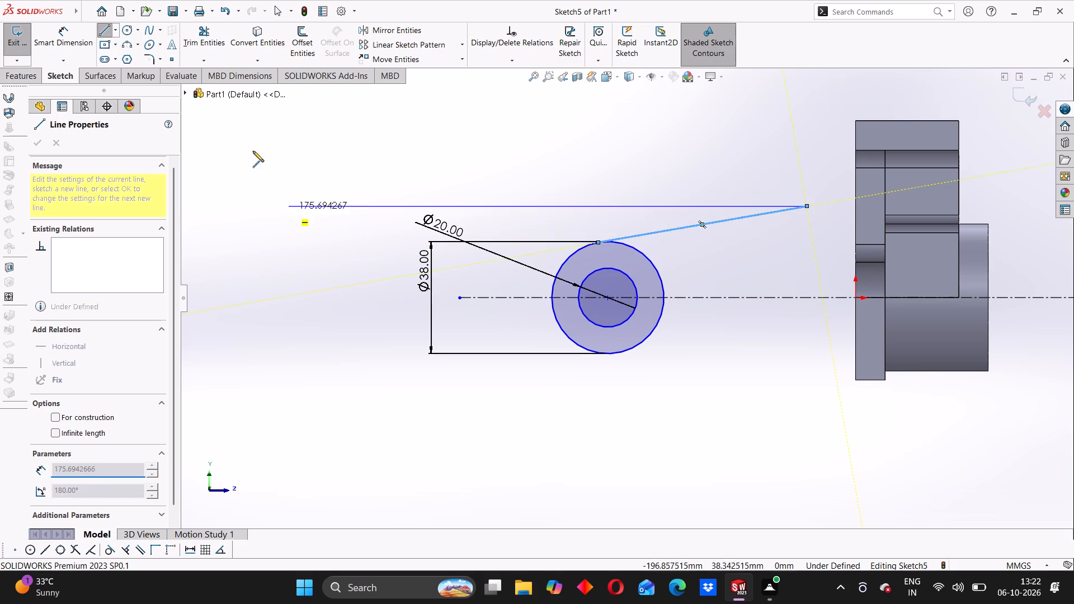
Draw a three-point arc of about 32 mm radius from near the sloped line's free end up to the bracket's upper vertical edge.
left_click(127, 44)
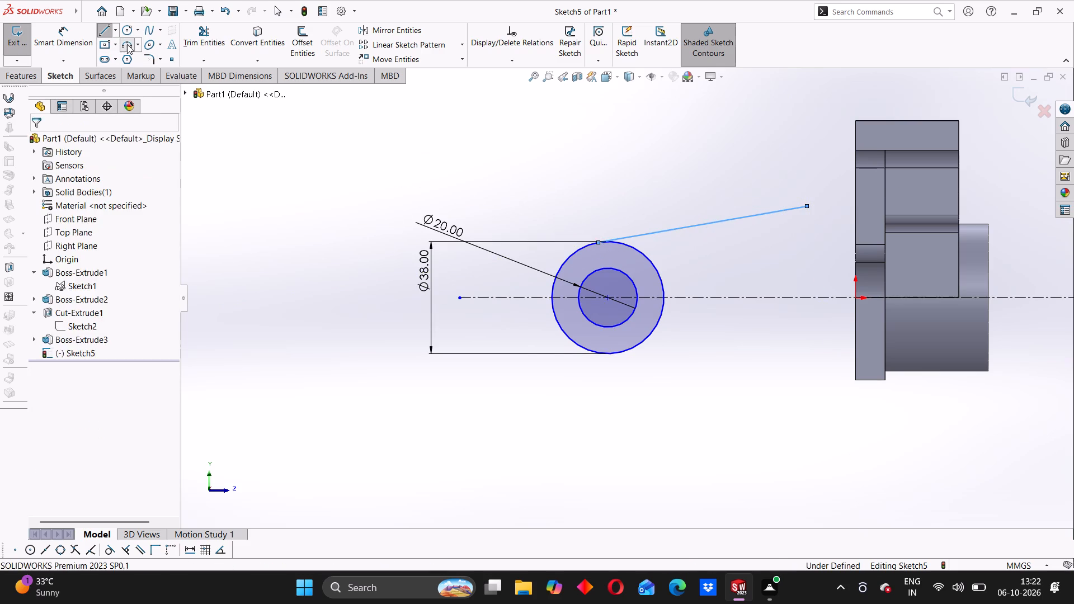
left_click(794, 207)
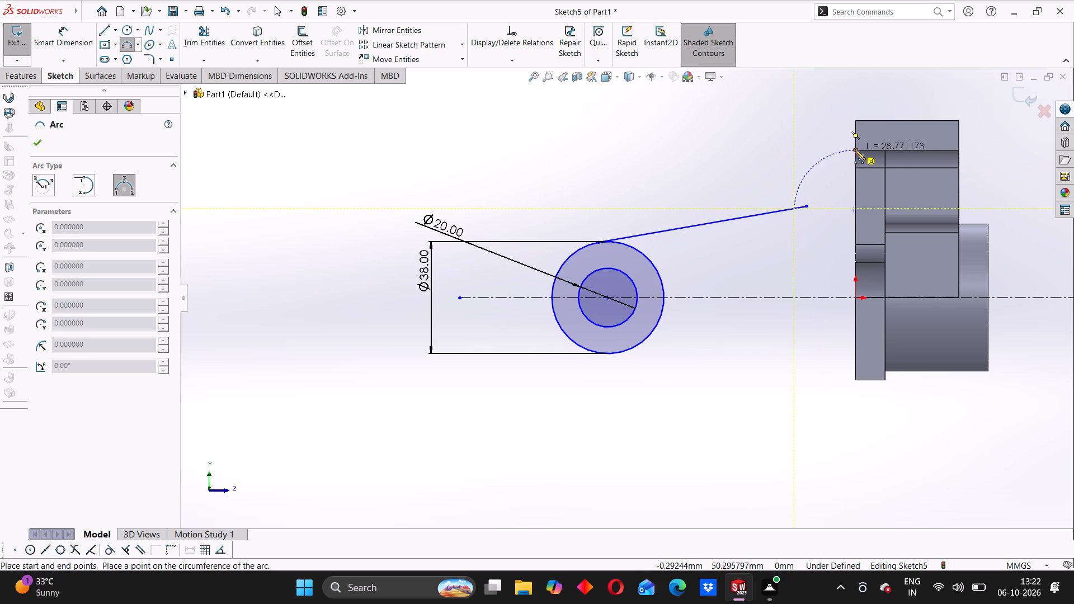
left_click(855, 145)
left_click(835, 182)
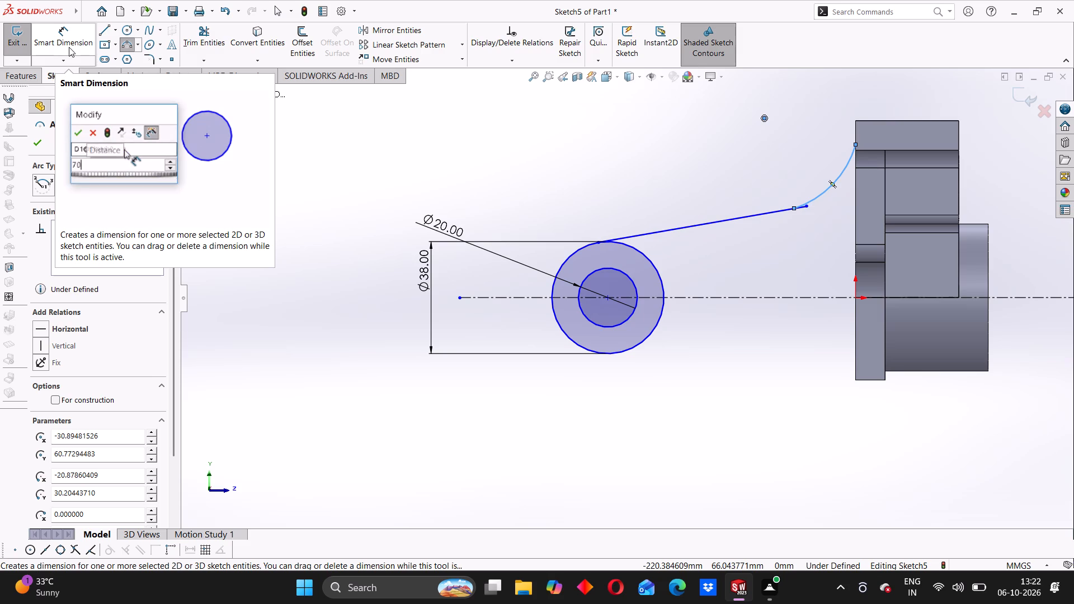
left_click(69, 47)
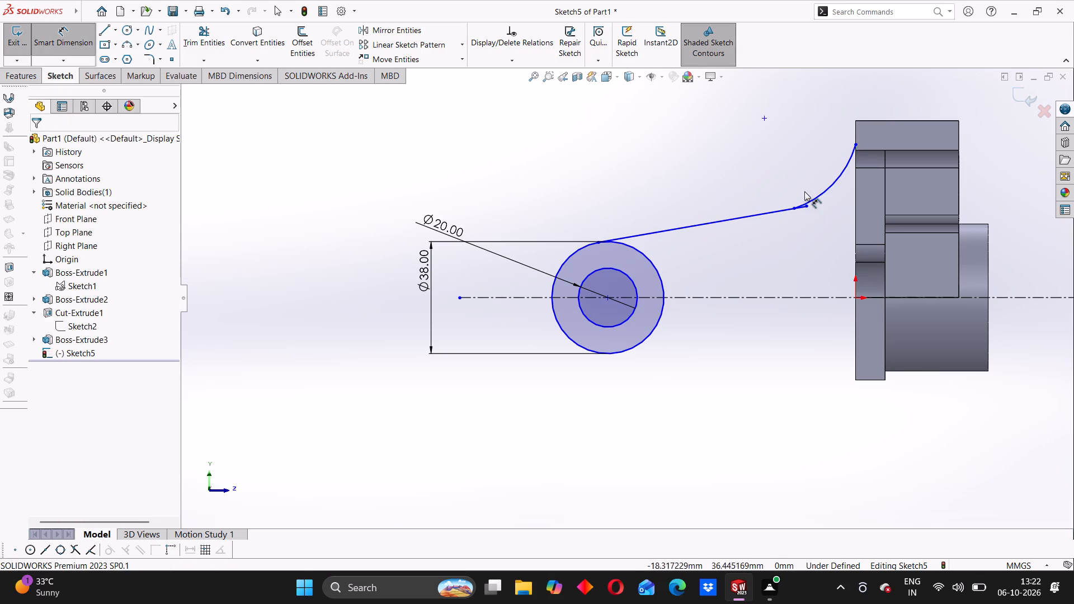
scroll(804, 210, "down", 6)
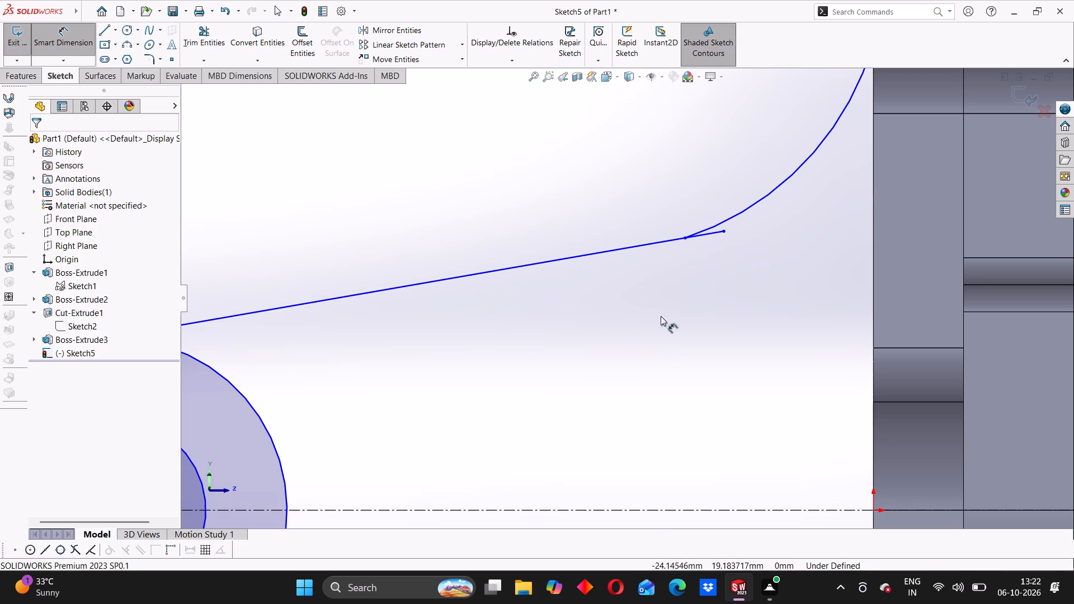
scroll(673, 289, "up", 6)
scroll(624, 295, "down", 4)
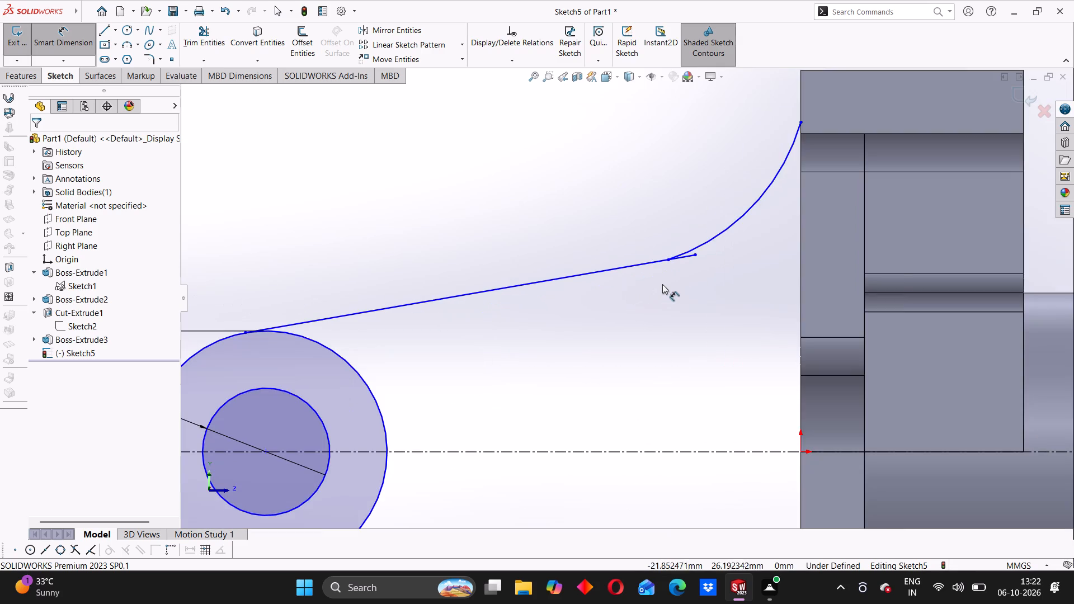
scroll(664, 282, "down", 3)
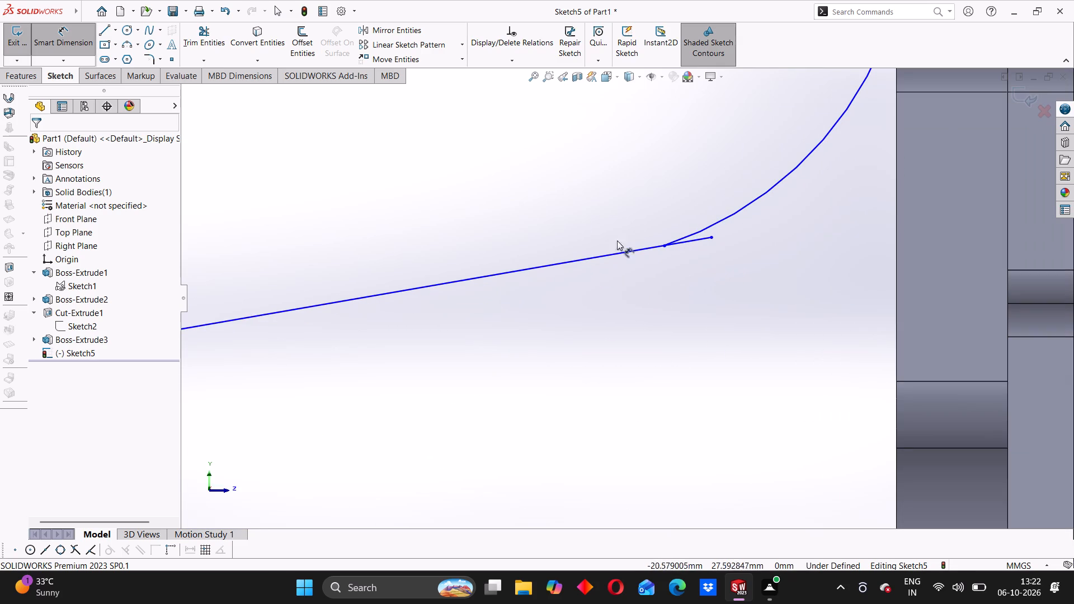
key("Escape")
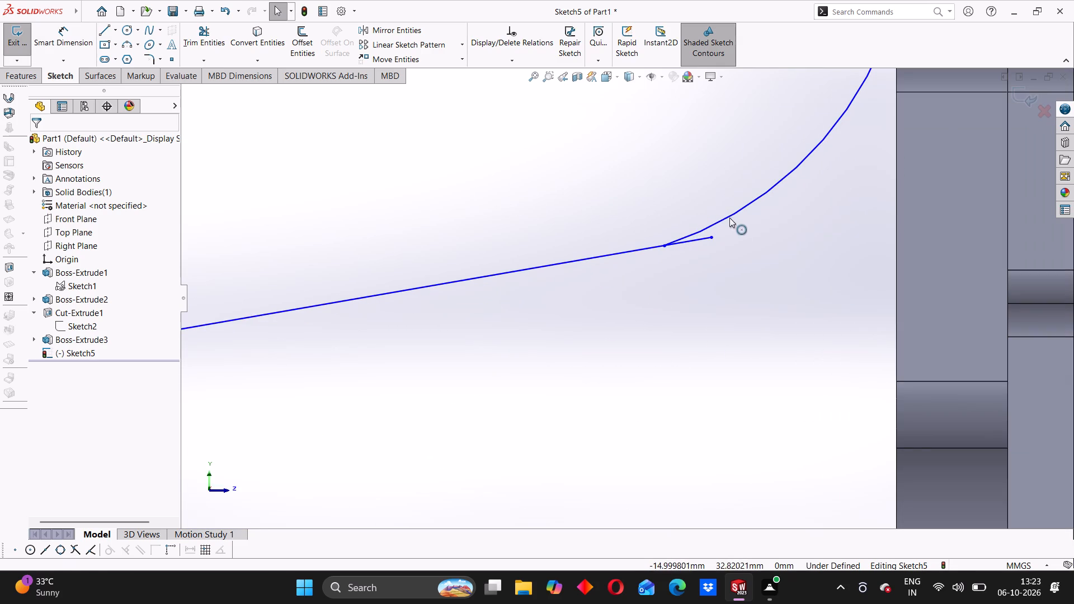
Add a tangent relation between the arc and the sloped line.
left_click(723, 220)
left_click(597, 256, "ctrl")
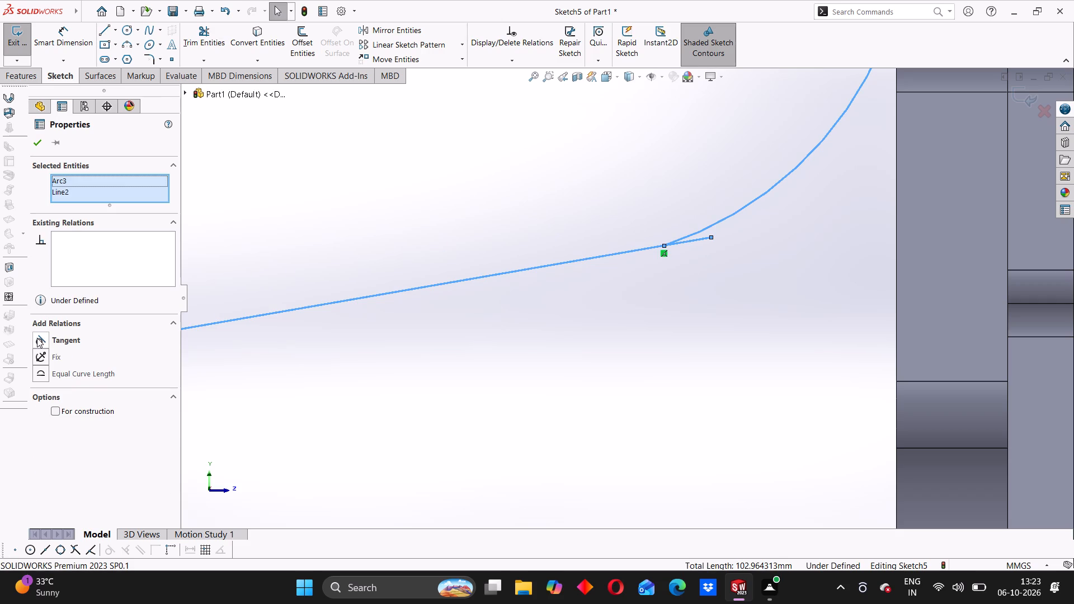
left_click(37, 338)
left_click(33, 146)
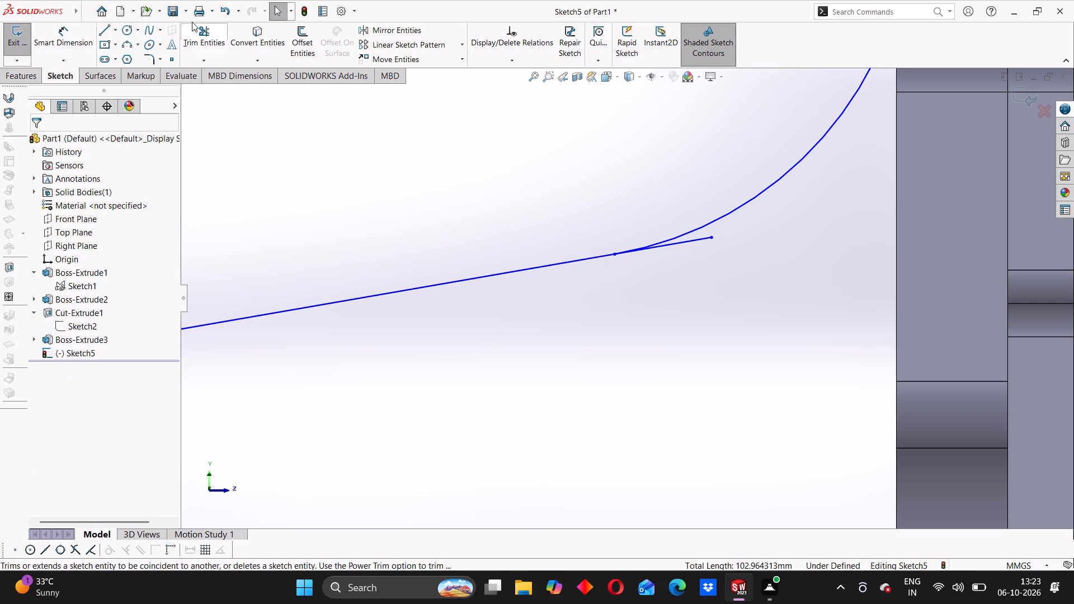
Trim the short end of the sloped line that extends past its junction with the arc.
left_click(205, 34)
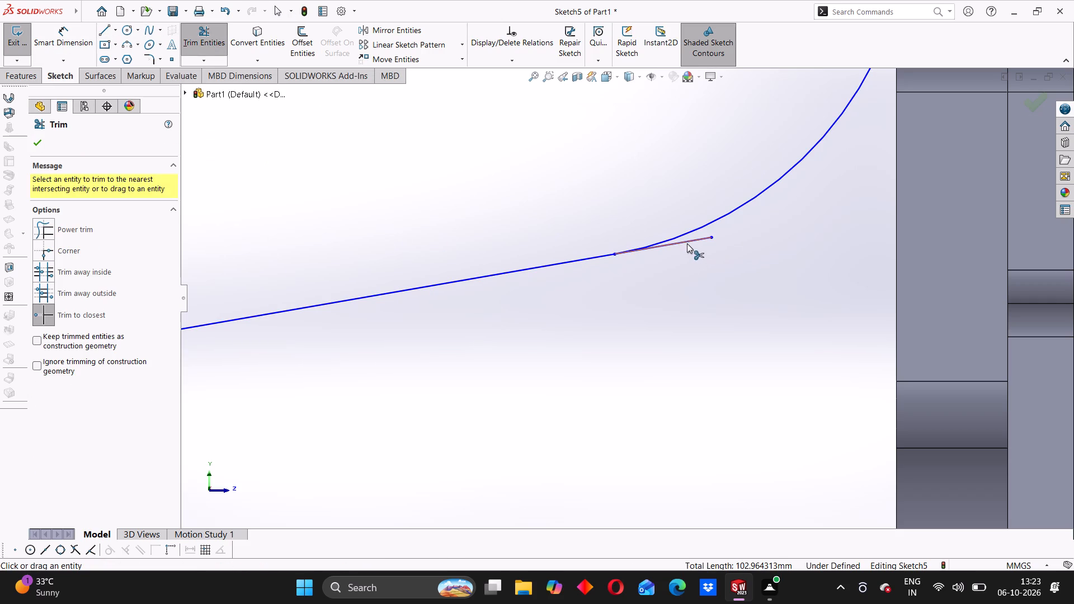
left_click(687, 241)
scroll(693, 267, "up", 6)
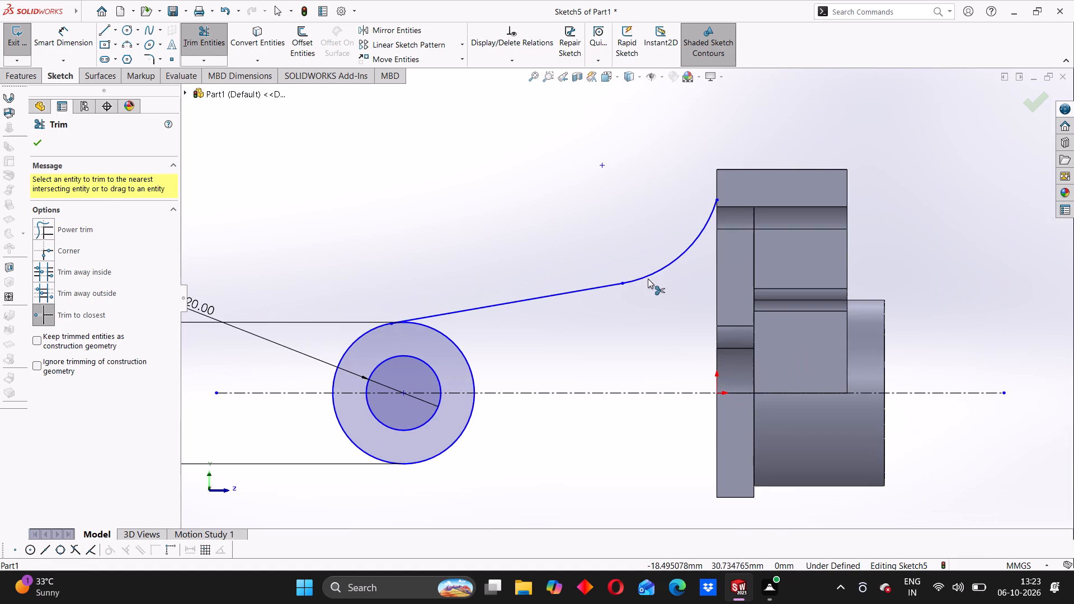
scroll(647, 279, "up", 1)
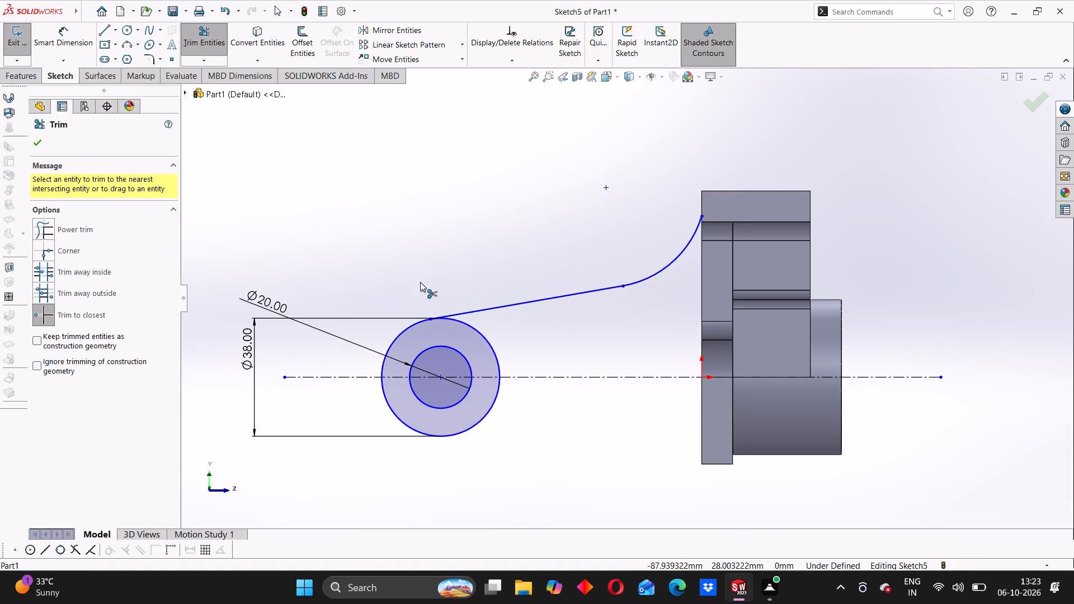
scroll(625, 234, "down", 3)
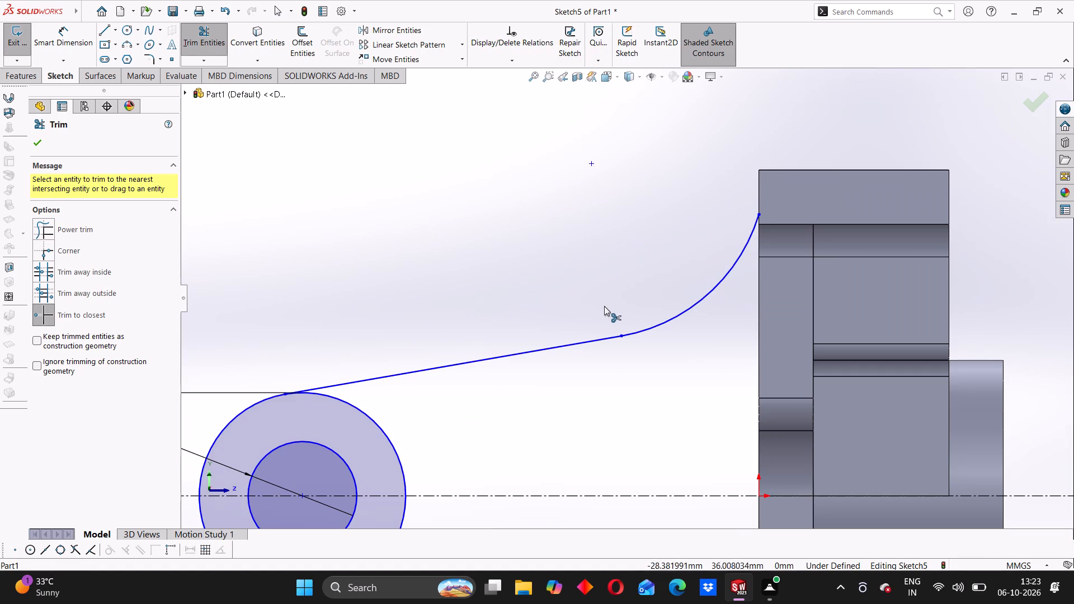
key("Escape")
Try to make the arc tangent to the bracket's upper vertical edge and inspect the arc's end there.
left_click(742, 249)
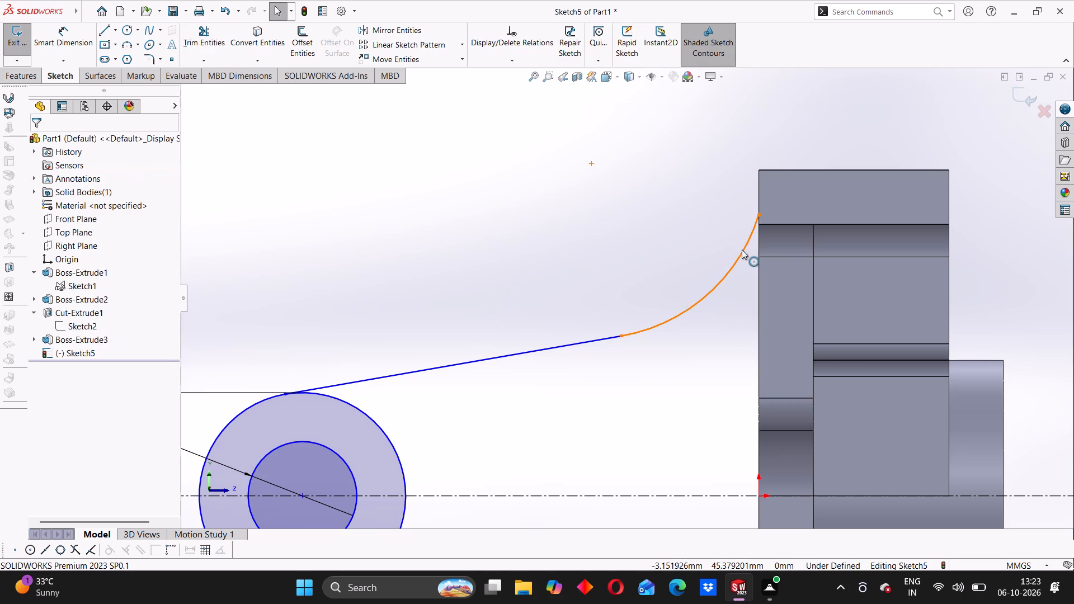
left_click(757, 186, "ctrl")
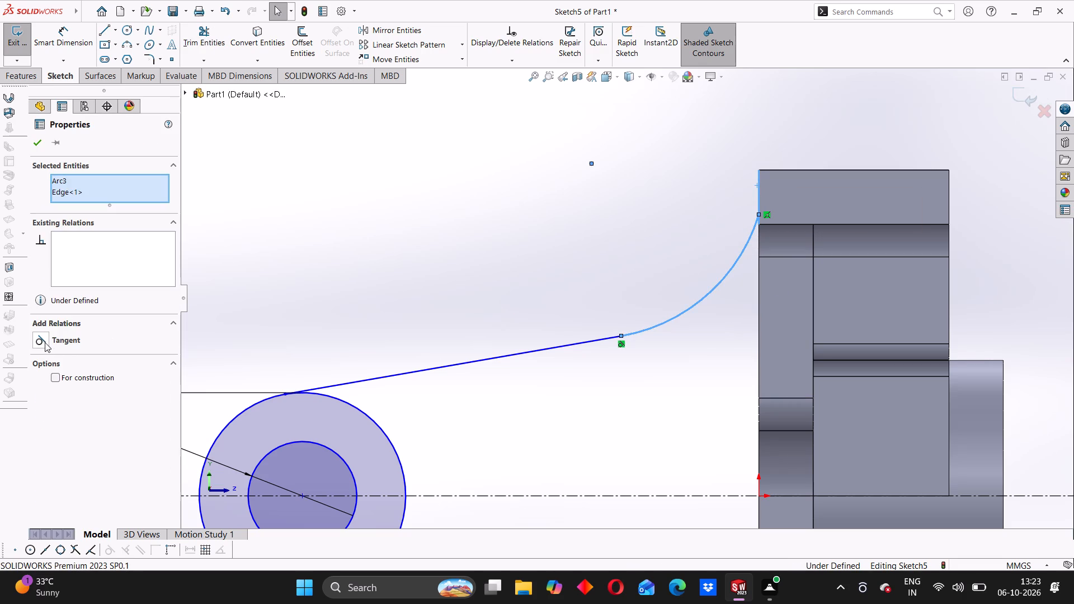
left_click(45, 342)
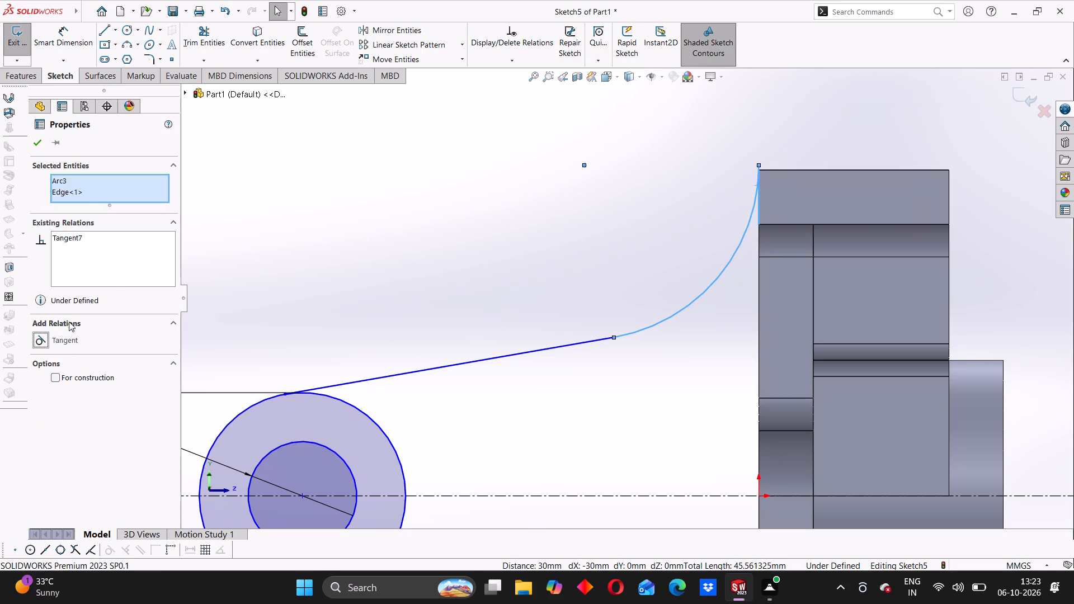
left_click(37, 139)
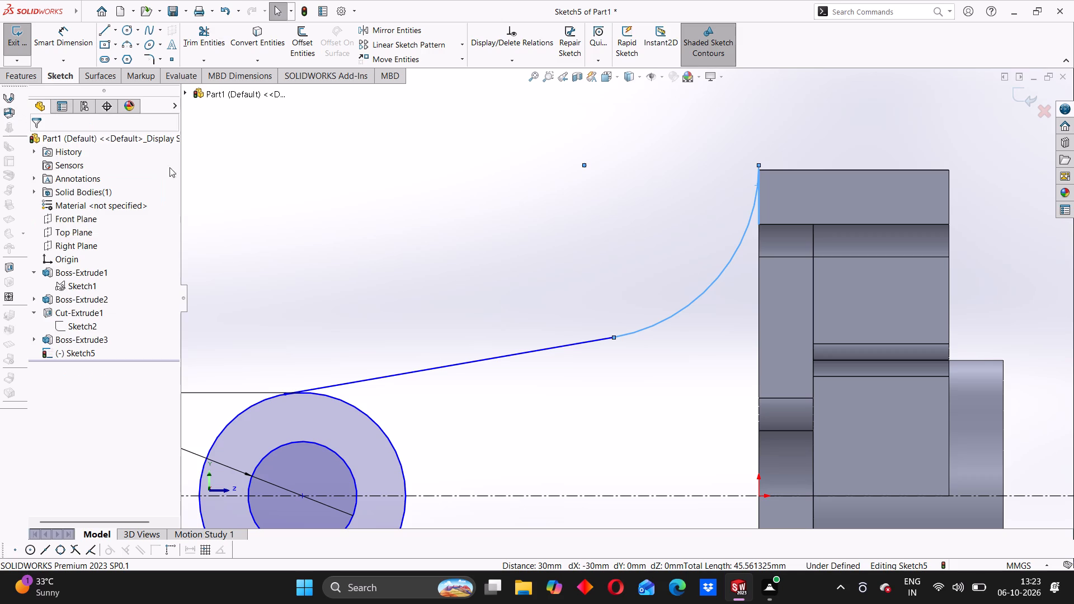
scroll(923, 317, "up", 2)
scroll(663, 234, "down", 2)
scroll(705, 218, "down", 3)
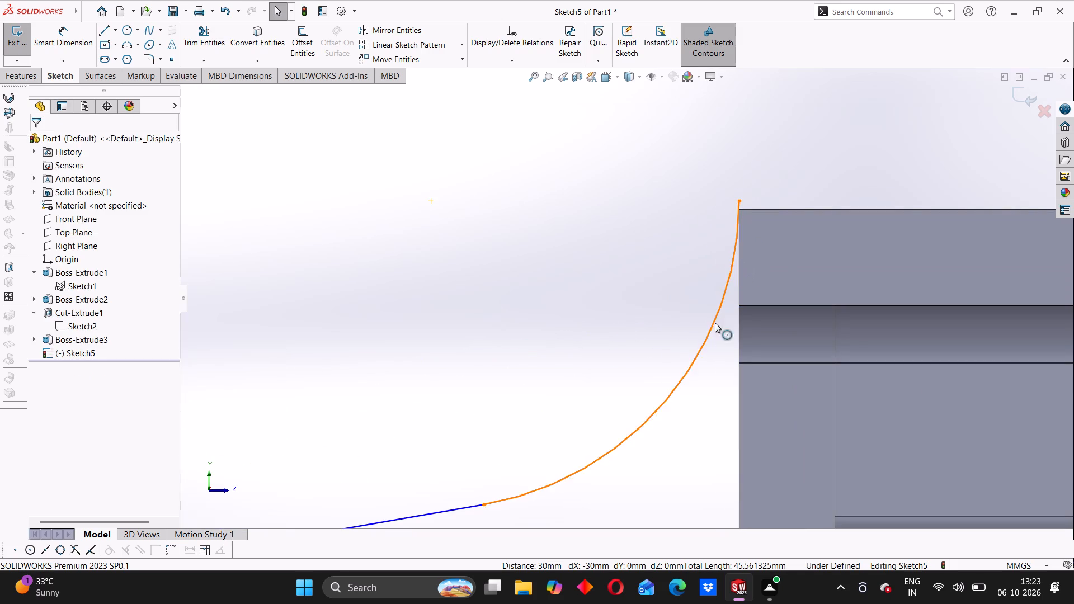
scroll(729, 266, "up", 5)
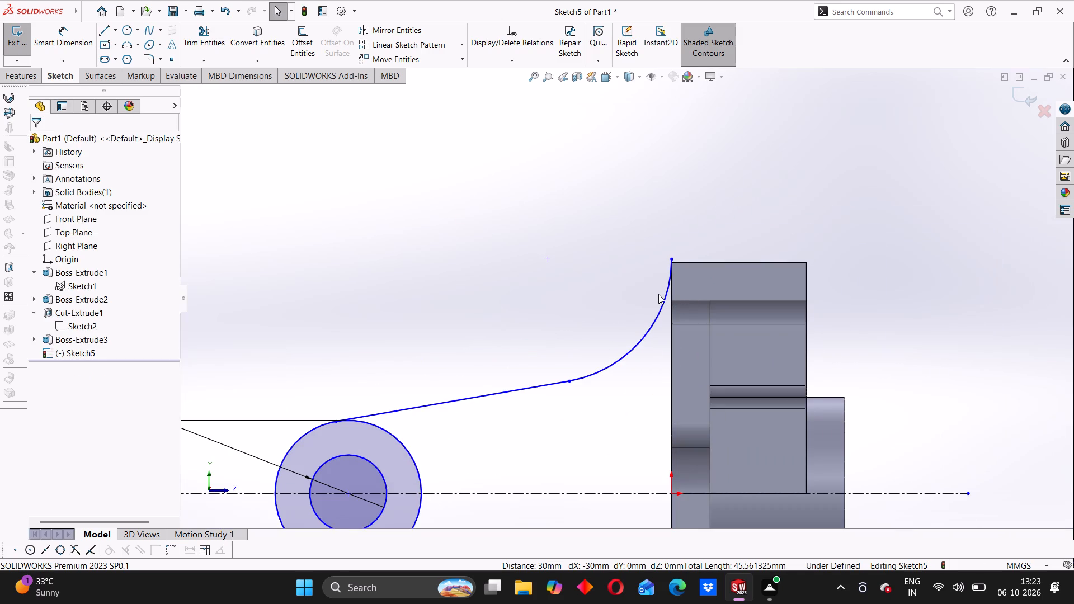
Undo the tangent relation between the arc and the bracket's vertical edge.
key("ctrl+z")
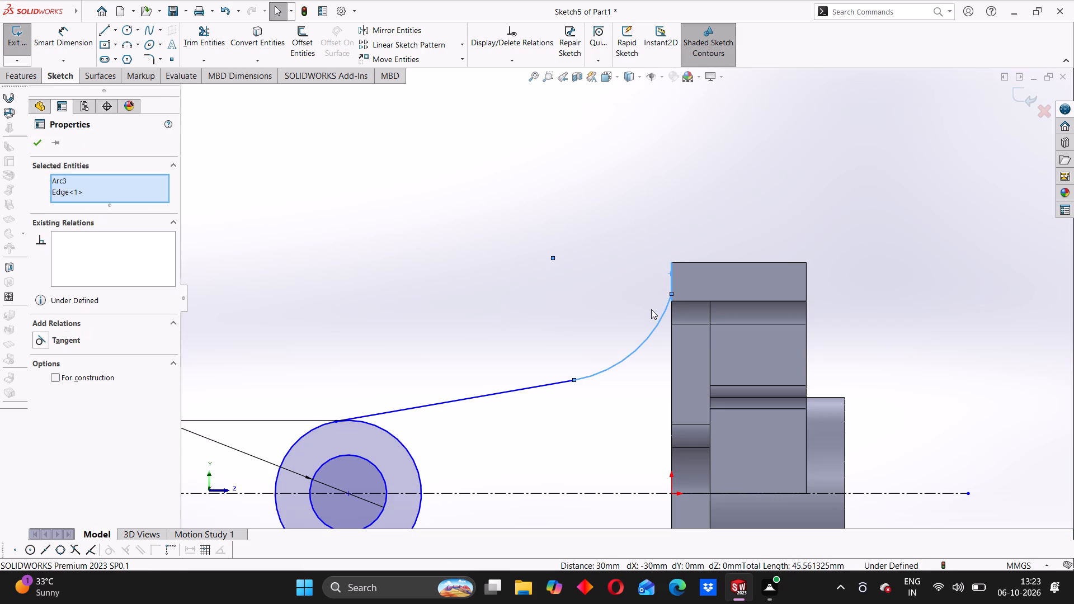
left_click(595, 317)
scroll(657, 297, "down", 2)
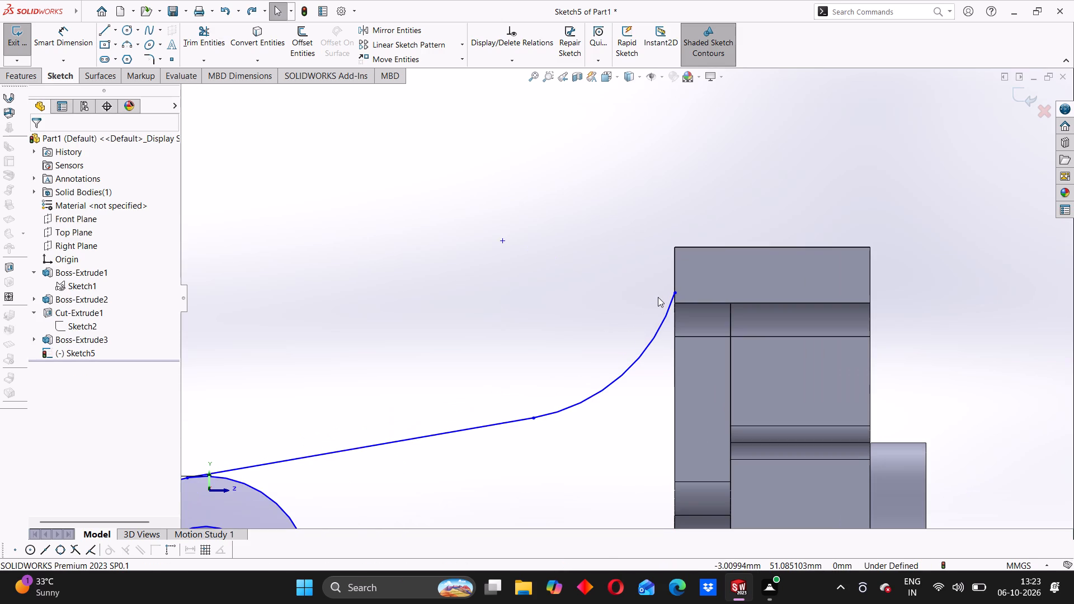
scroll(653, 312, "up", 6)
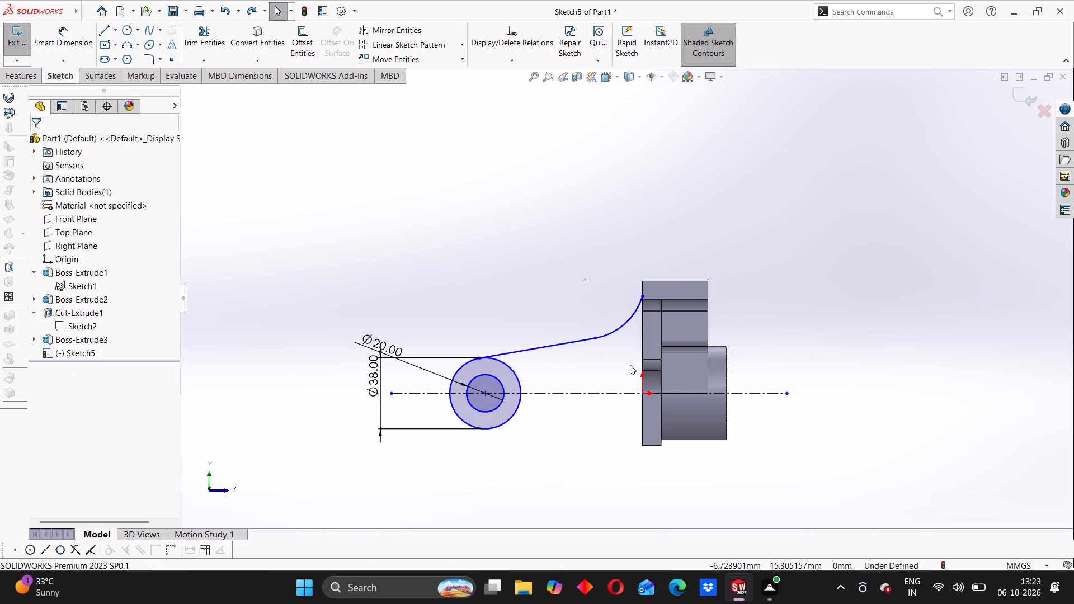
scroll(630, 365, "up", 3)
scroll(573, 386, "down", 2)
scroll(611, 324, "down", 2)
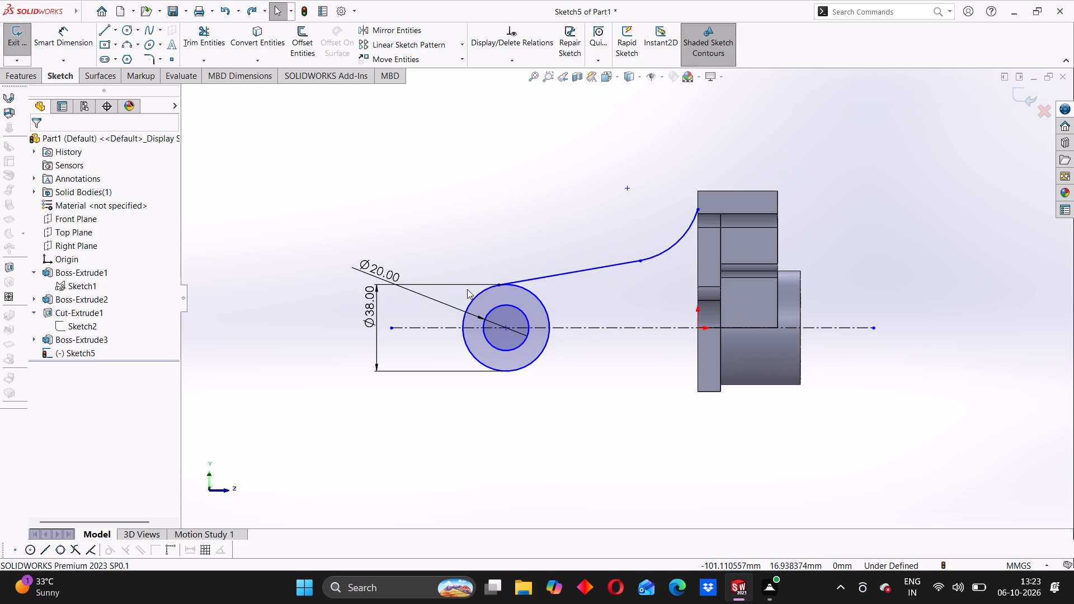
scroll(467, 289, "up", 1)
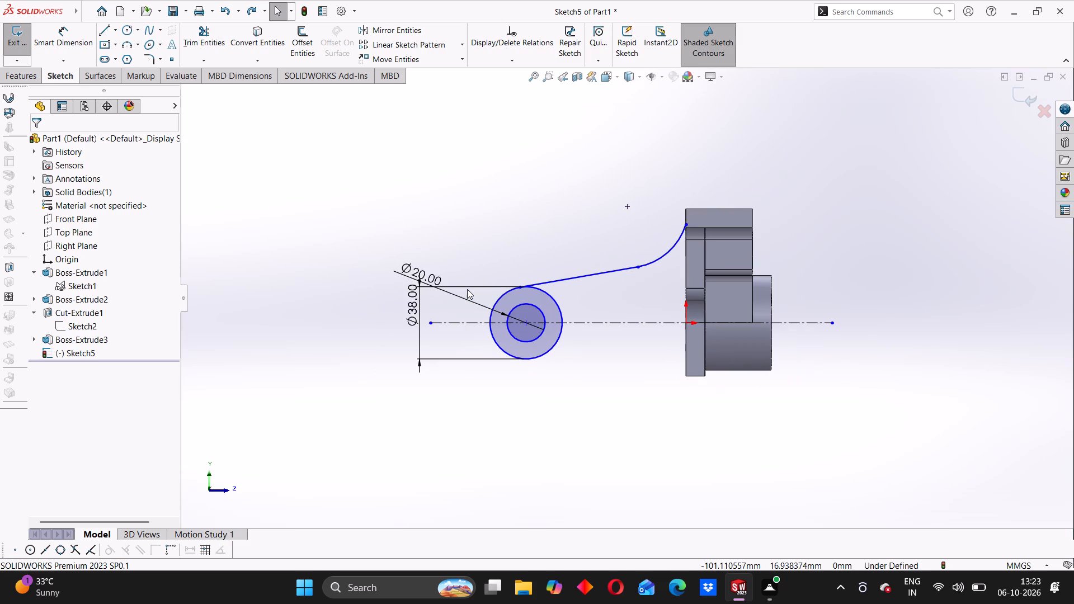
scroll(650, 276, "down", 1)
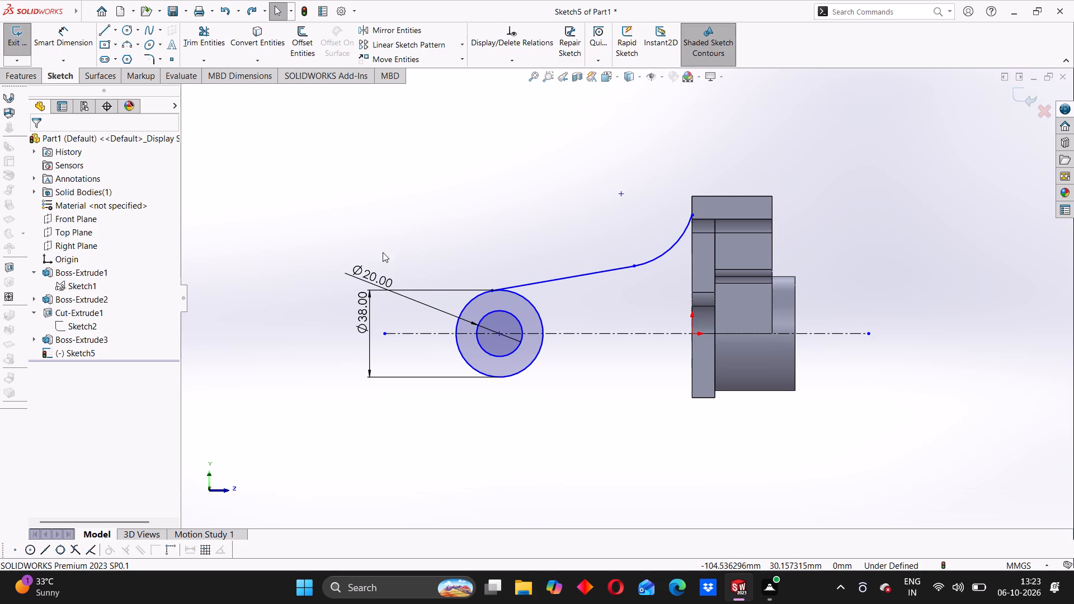
Draw a line from the bottom of the 38 mm circle to the bracket's lower corner nearest the circles.
left_click(103, 32)
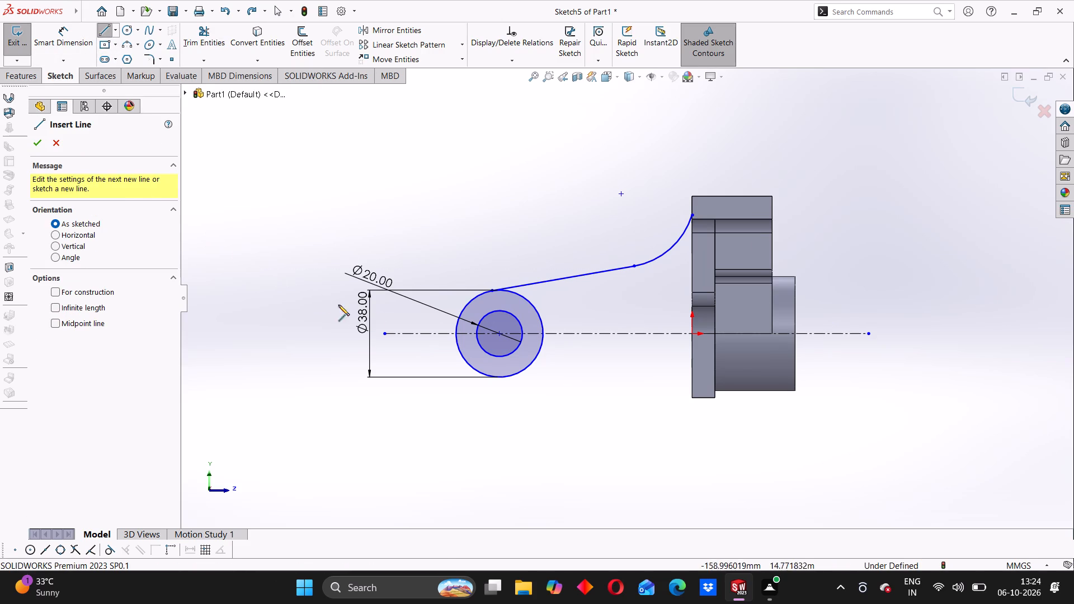
left_click(506, 377)
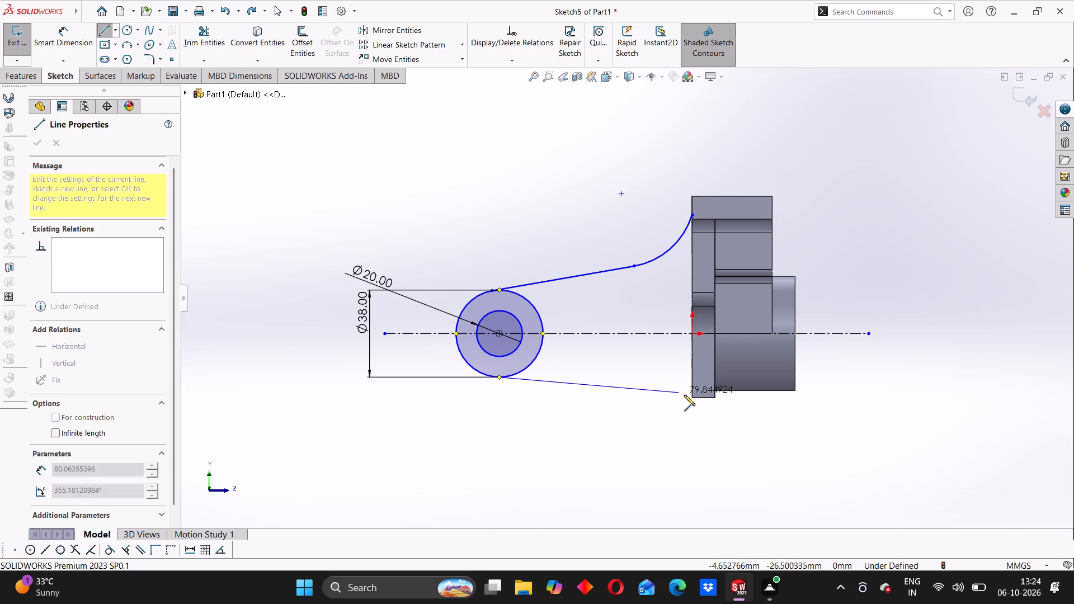
left_click(692, 398)
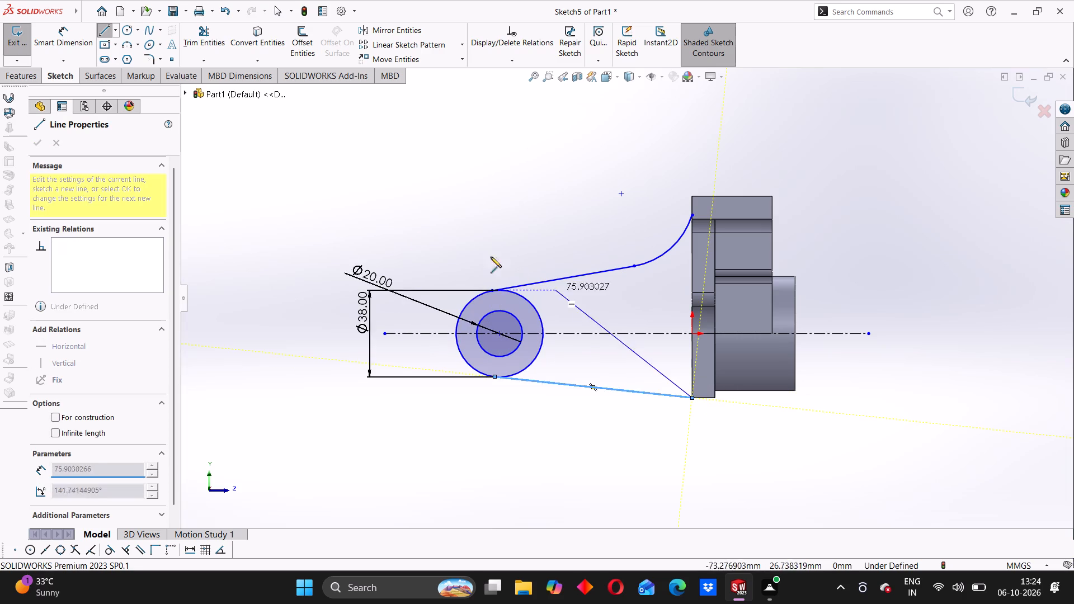
right_click(345, 209)
left_click(408, 218)
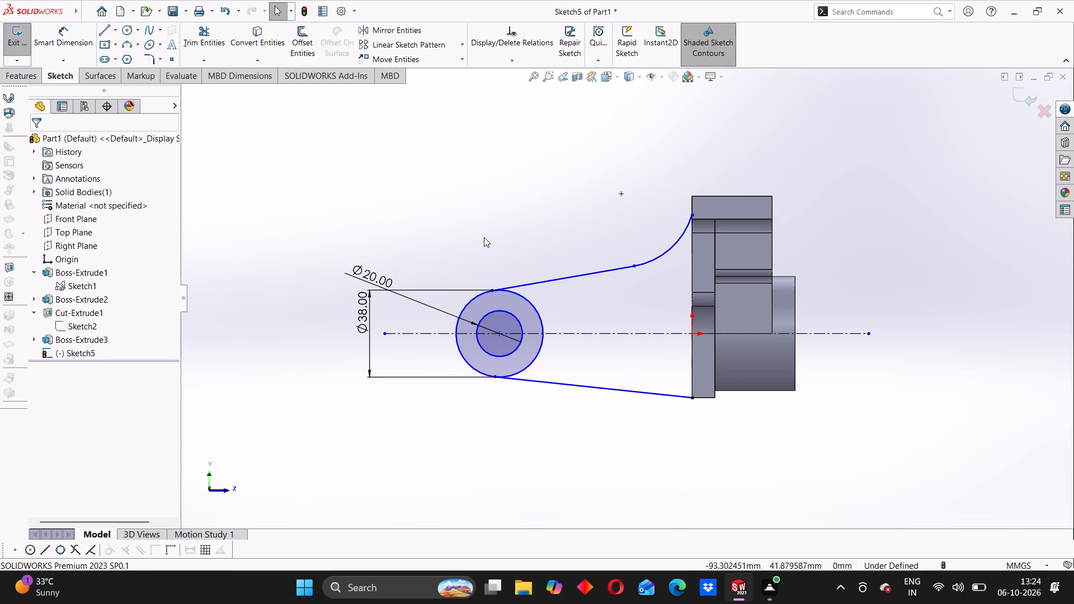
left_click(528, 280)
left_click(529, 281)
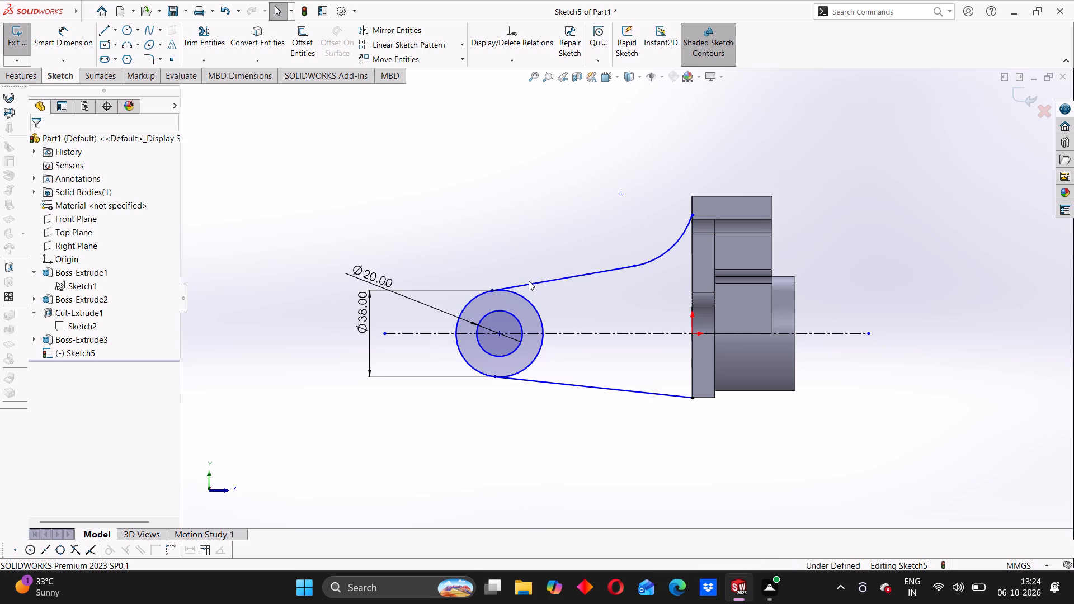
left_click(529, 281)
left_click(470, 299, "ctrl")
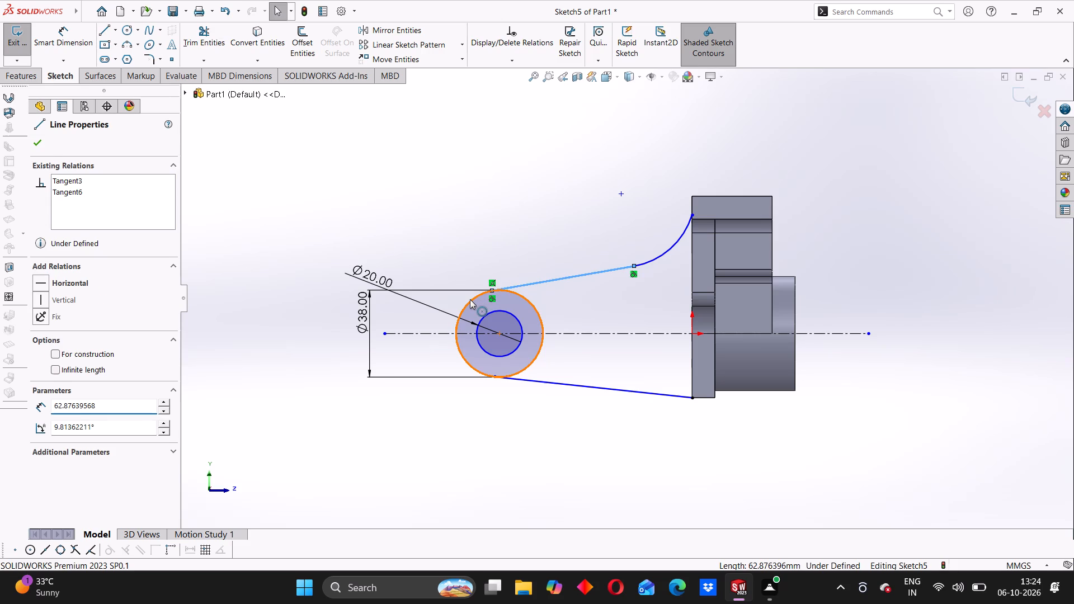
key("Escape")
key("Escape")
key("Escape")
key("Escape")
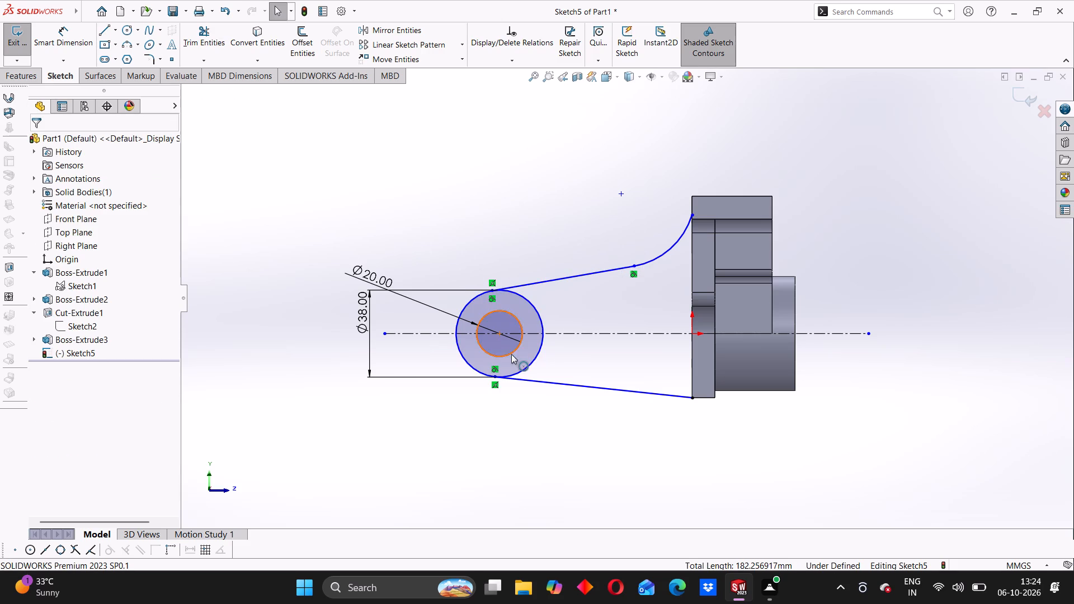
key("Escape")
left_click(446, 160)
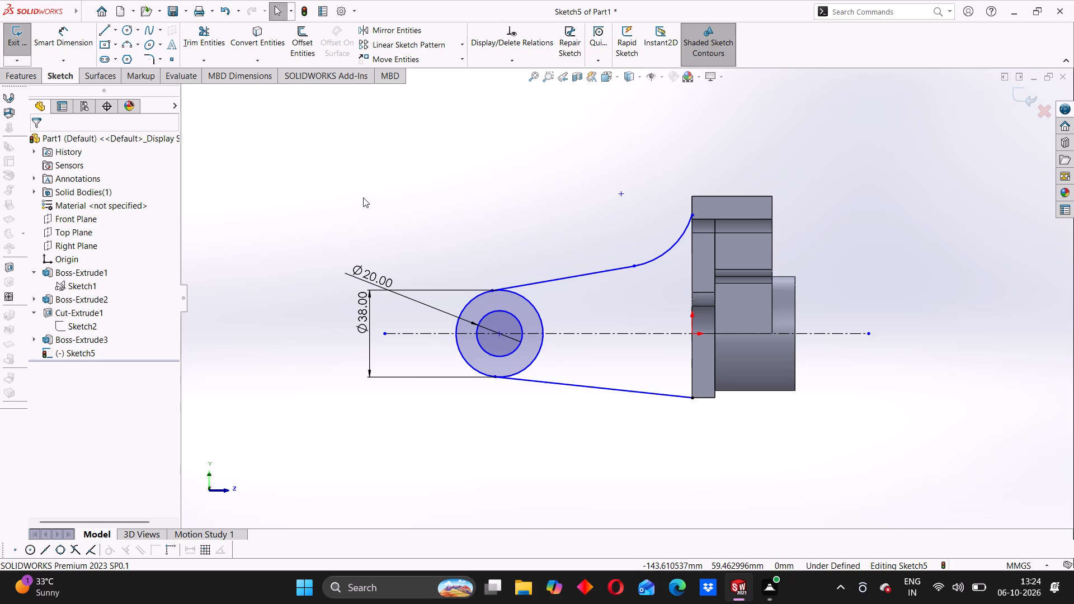
Dimension the horizontal distance from the concentric circles' centre to the bracket's near vertical edge as 56 mm.
scroll(623, 400, "up", 2)
scroll(649, 346, "down", 1)
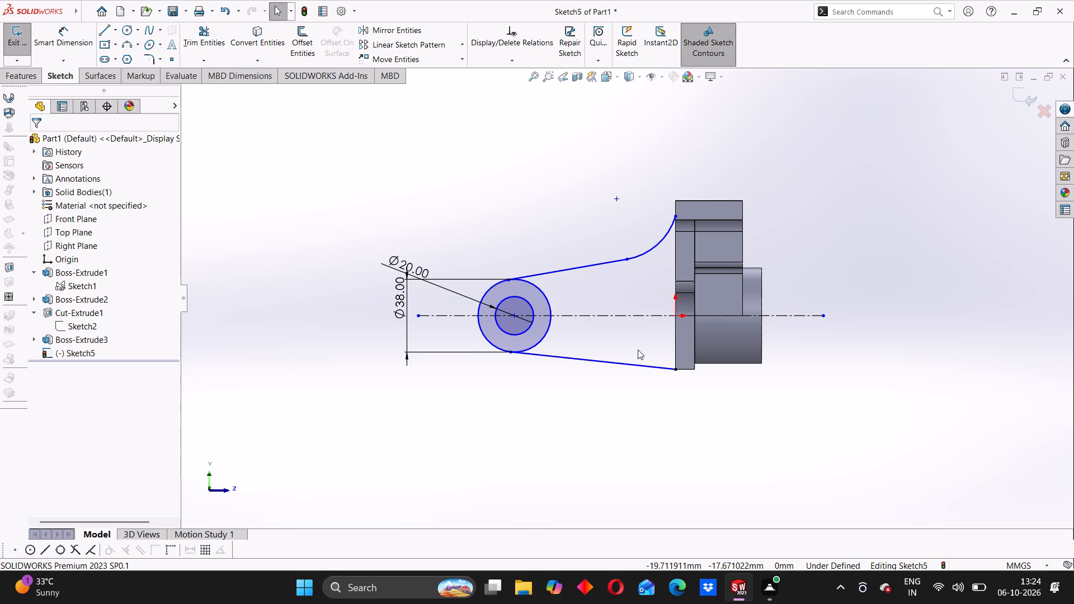
scroll(638, 350, "down", 2)
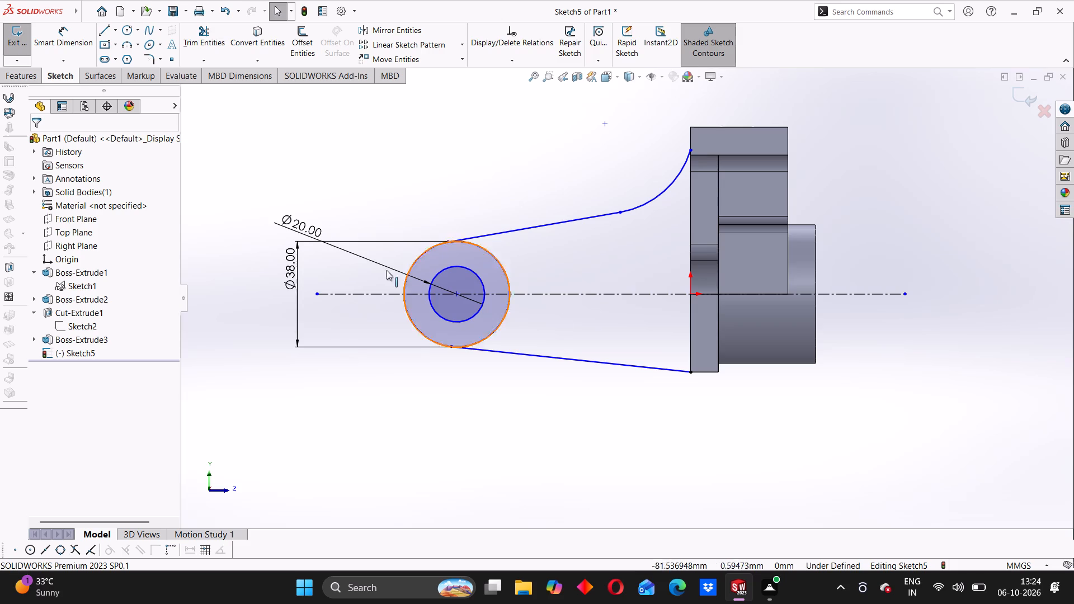
left_click(76, 47)
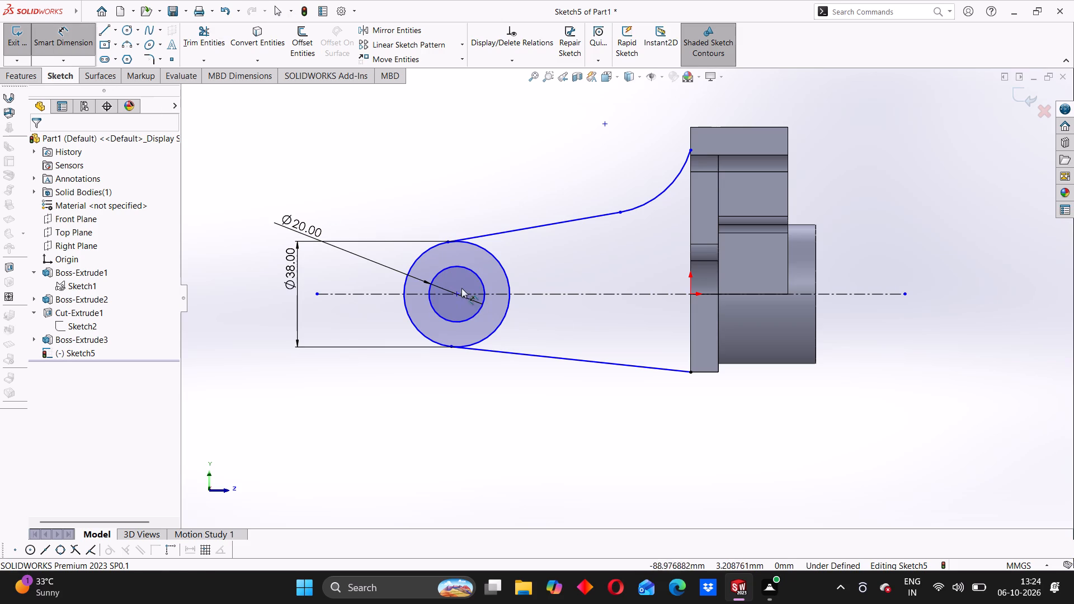
left_click(458, 296)
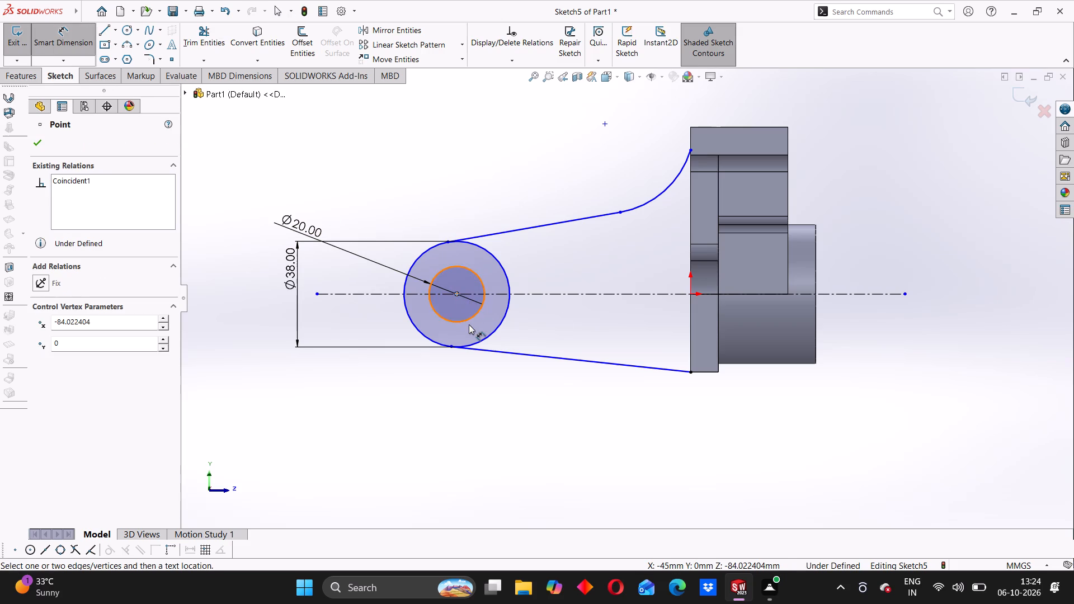
left_click(690, 343)
left_click(656, 428)
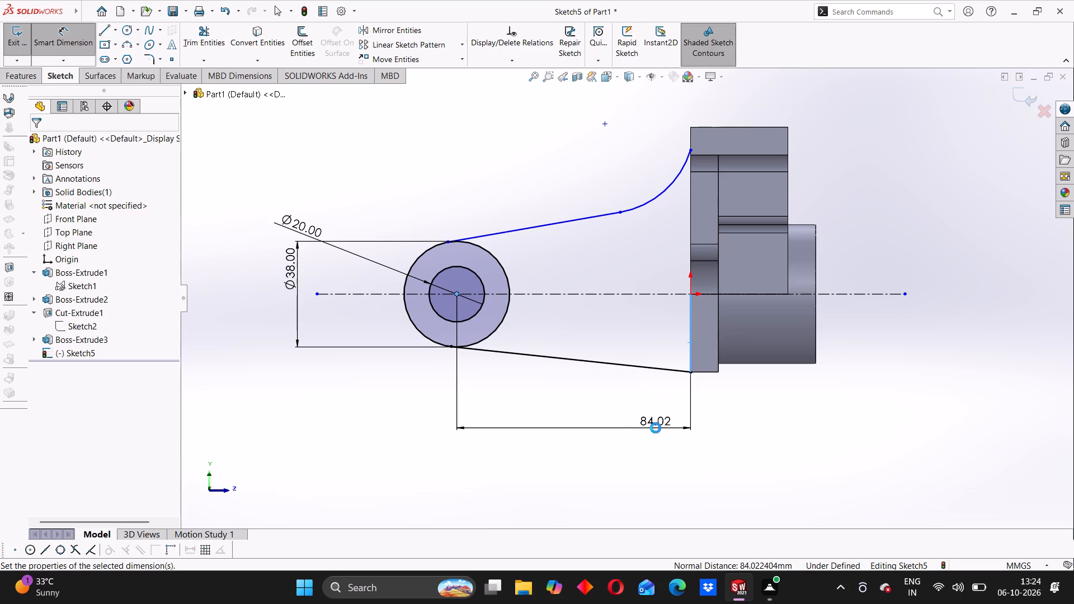
type("56")
key("Return")
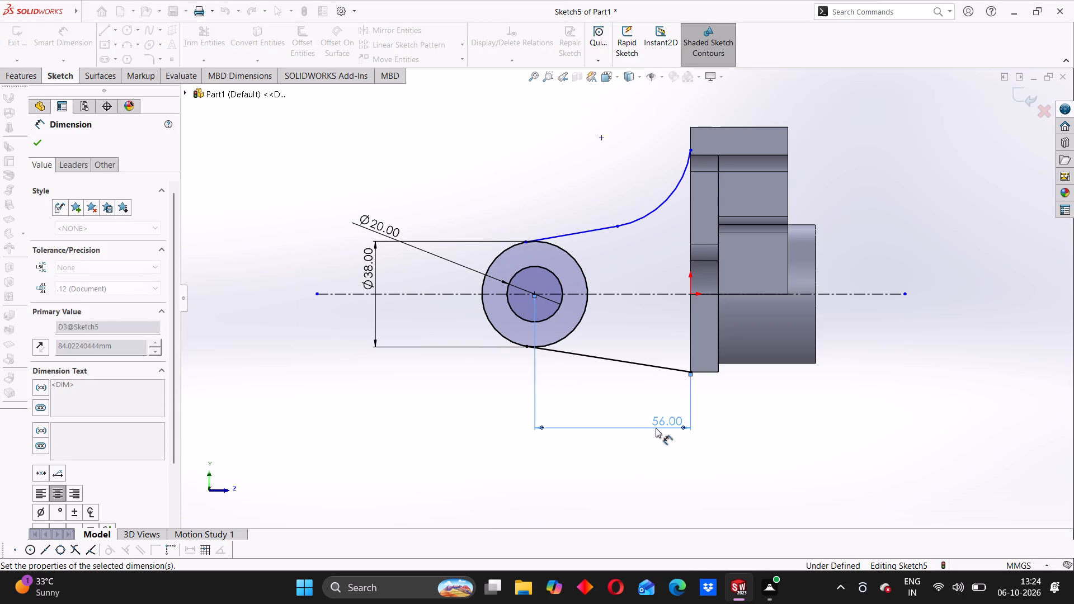
left_click(515, 79)
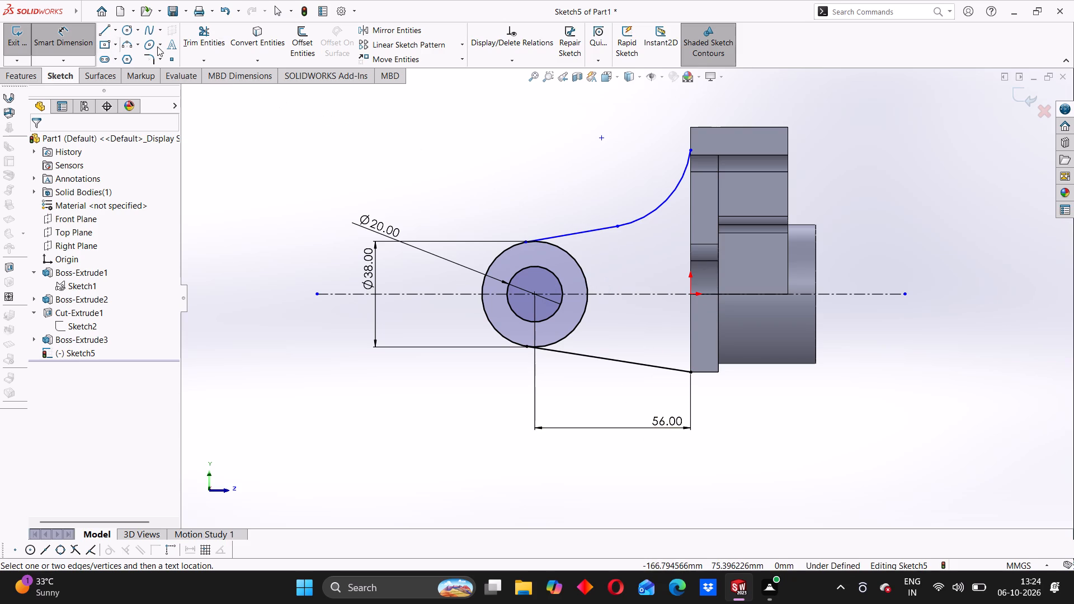
Dimension the arc joining the sloped upper line to the bracket with a 25 mm radius.
left_click(665, 201)
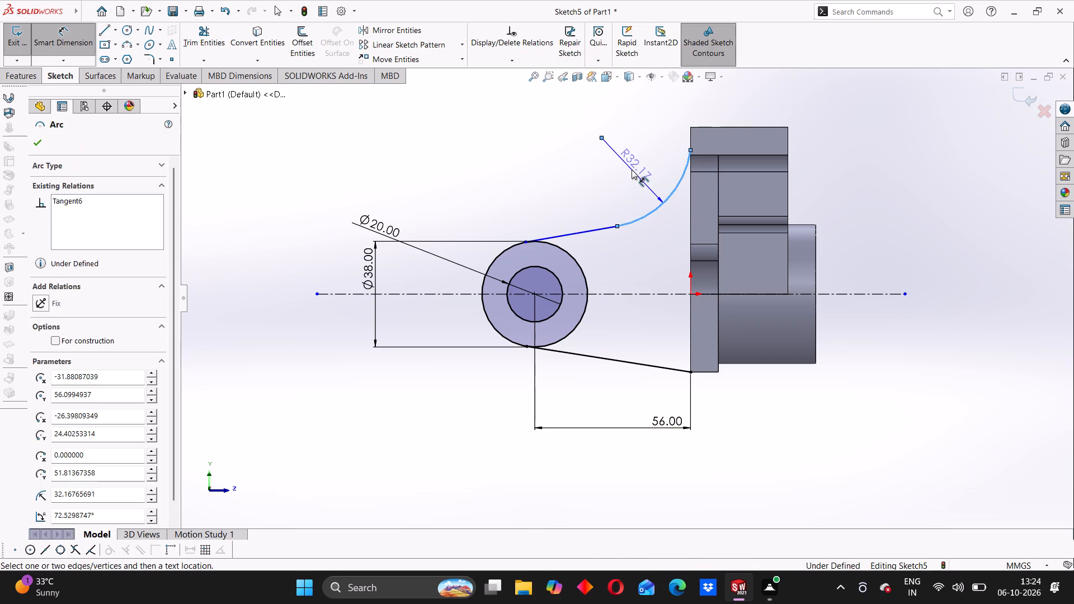
left_click(632, 169)
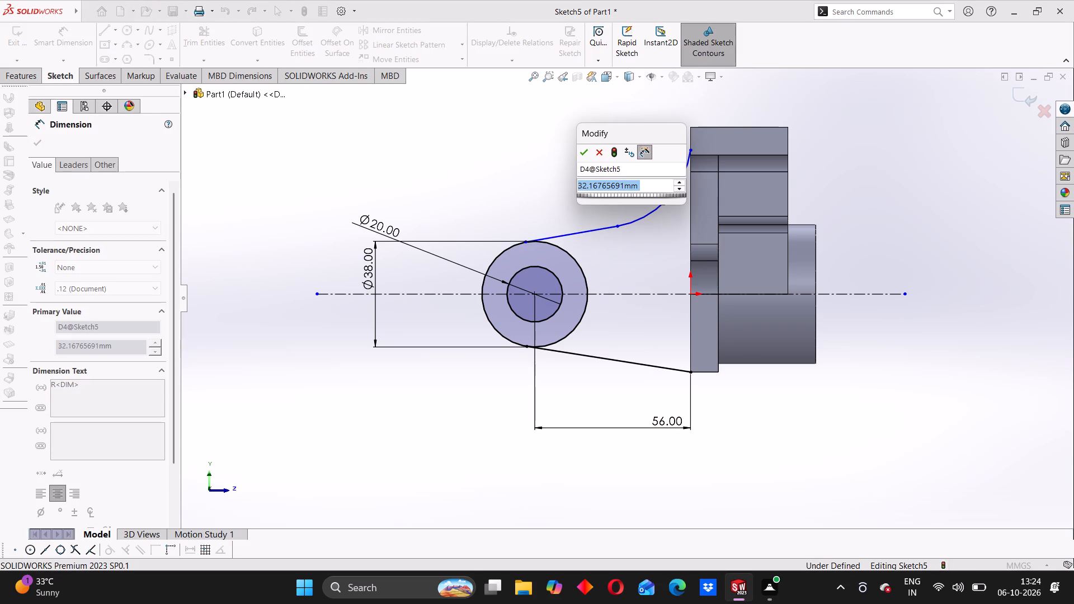
type("25")
key("Return")
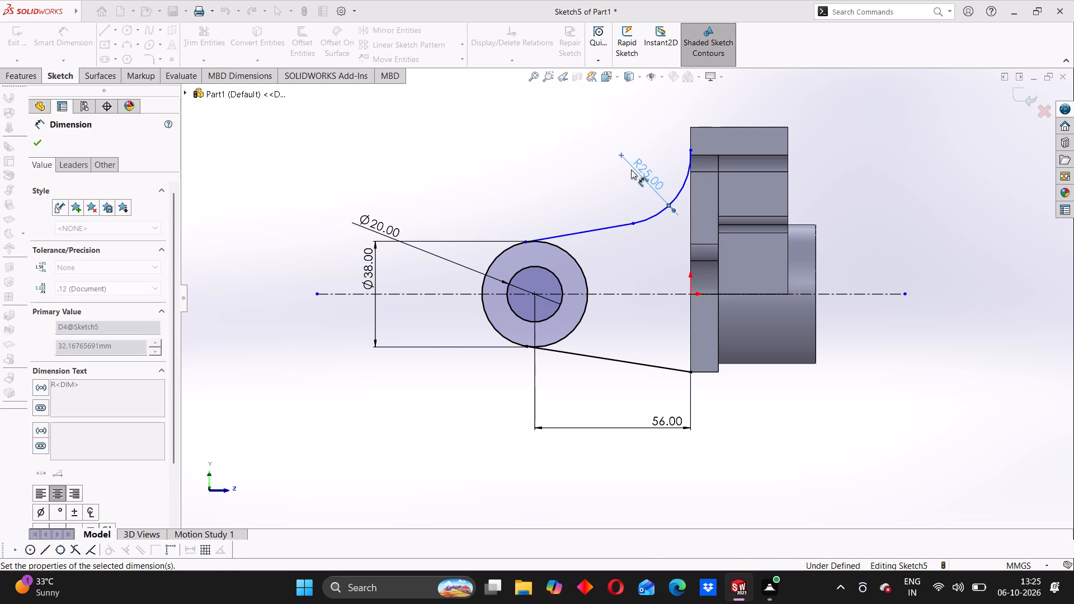
left_click(549, 177)
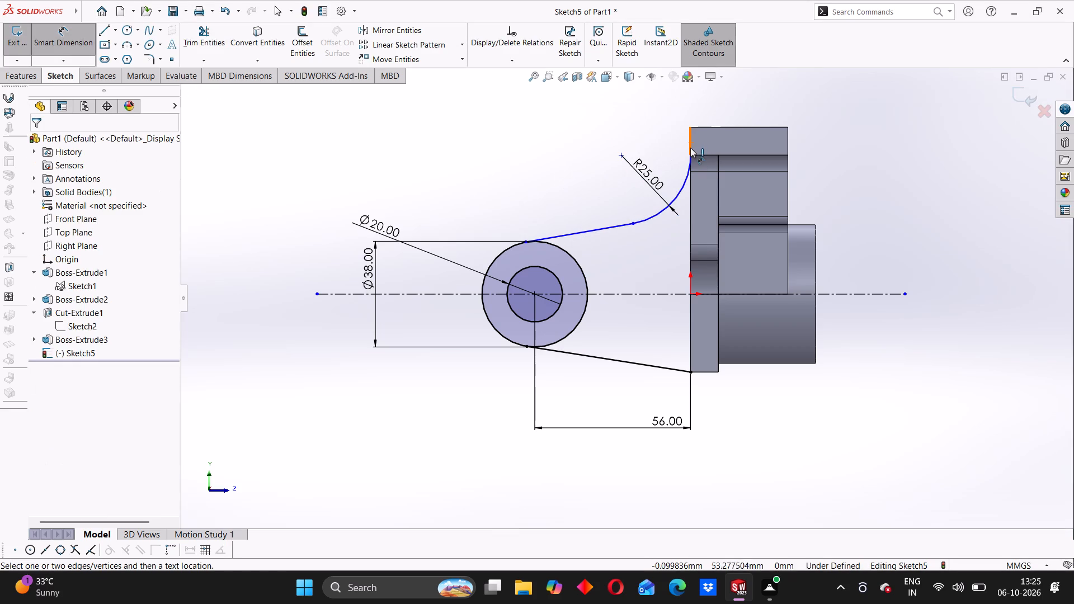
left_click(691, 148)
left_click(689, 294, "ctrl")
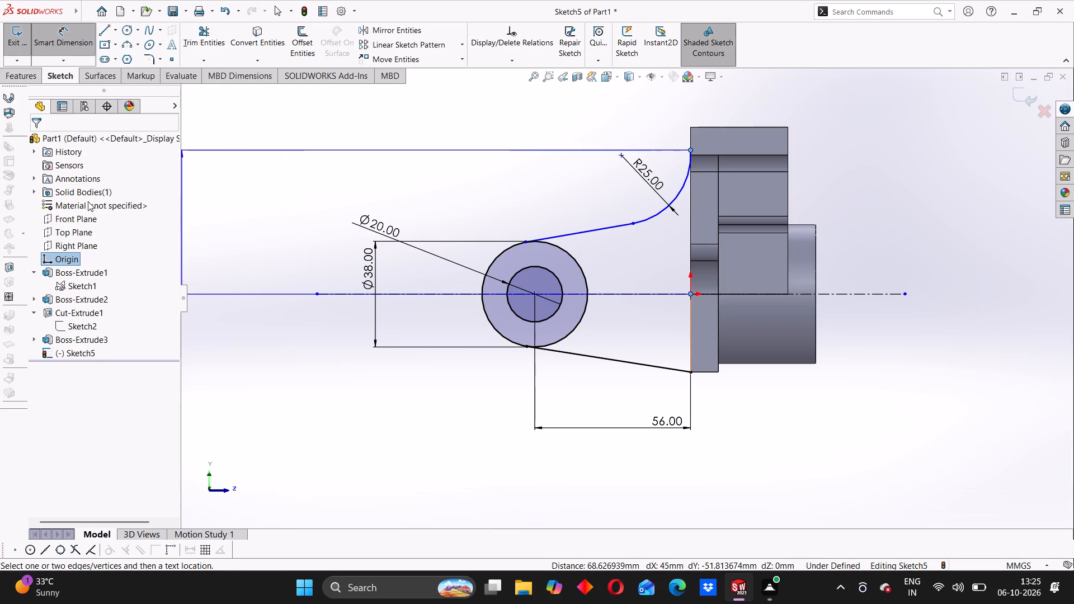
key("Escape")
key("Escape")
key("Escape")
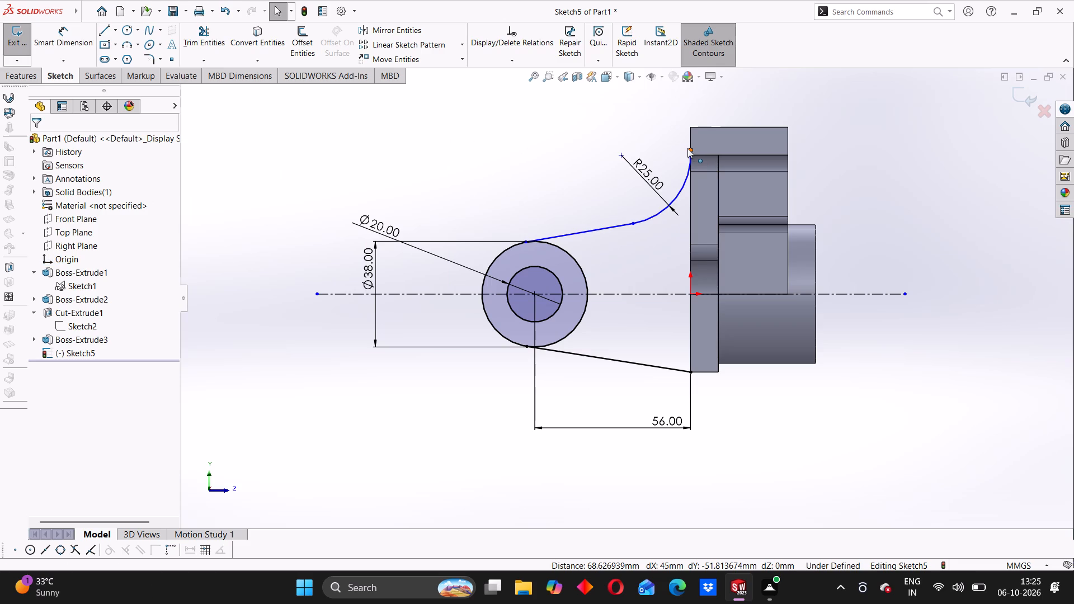
Add a vertical relation between the arc's upper endpoint on the bracket edge and the origin.
left_click(689, 149)
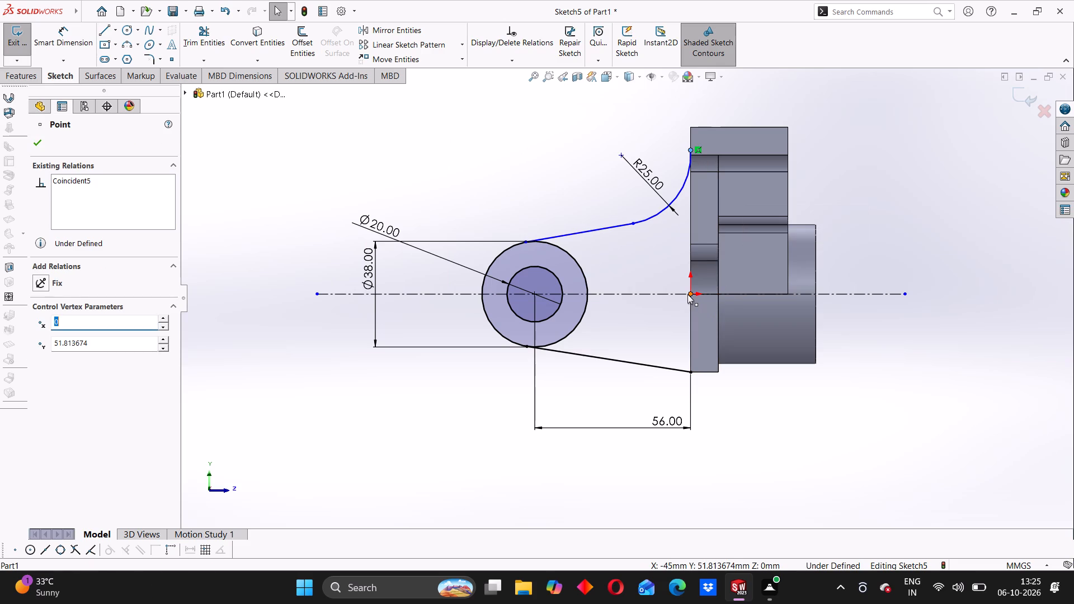
left_click(687, 294, "ctrl")
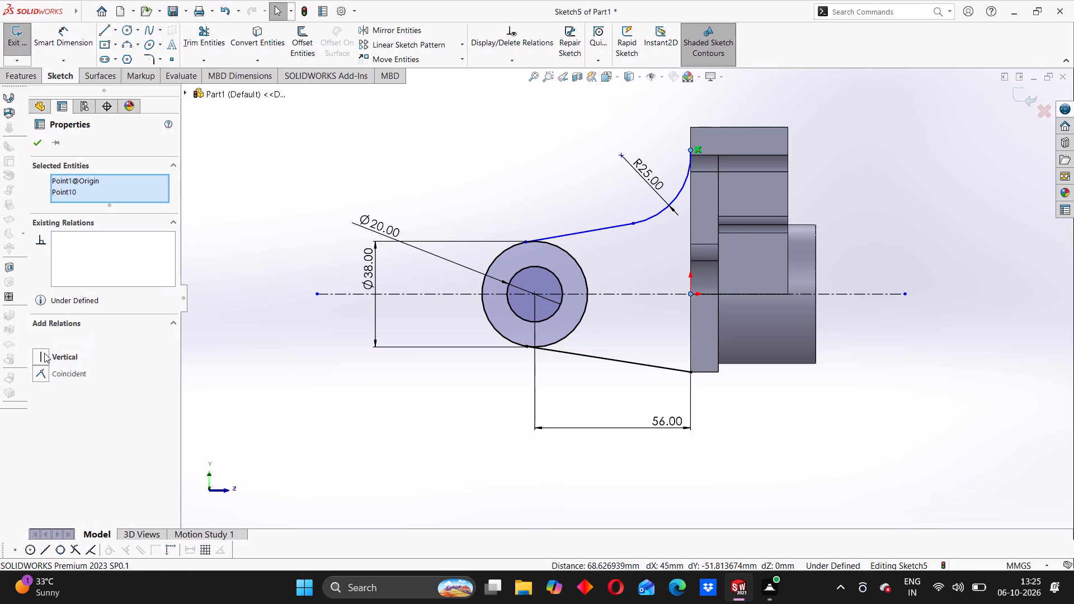
left_click(44, 354)
left_click(35, 144)
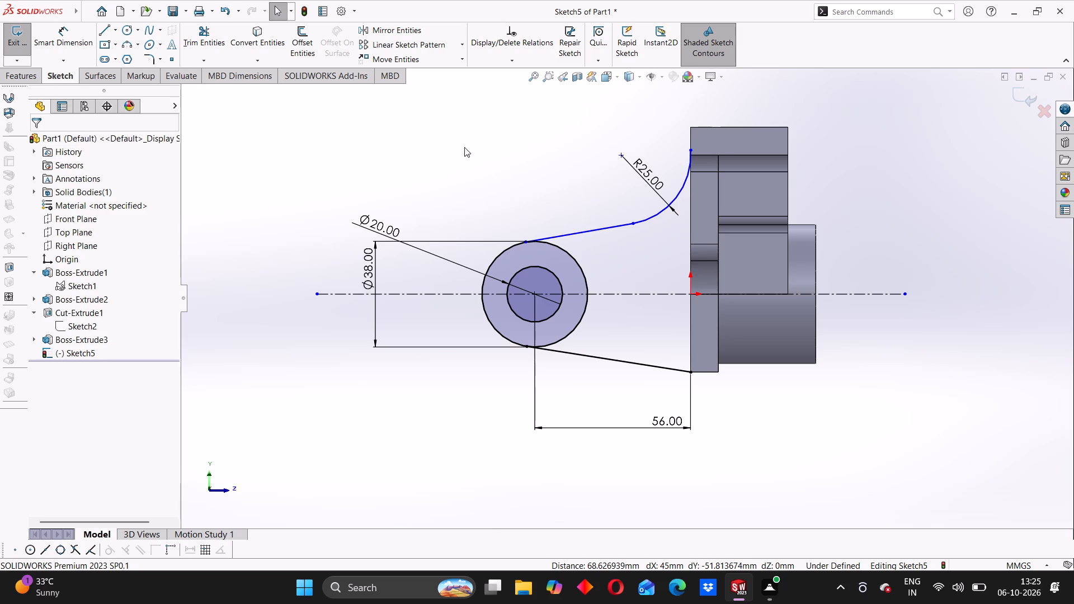
Draw a vertical line about 80 mm long along the bracket edge, from the arc's upper endpoint to the bracket's lower corner.
scroll(591, 138, "up", 2)
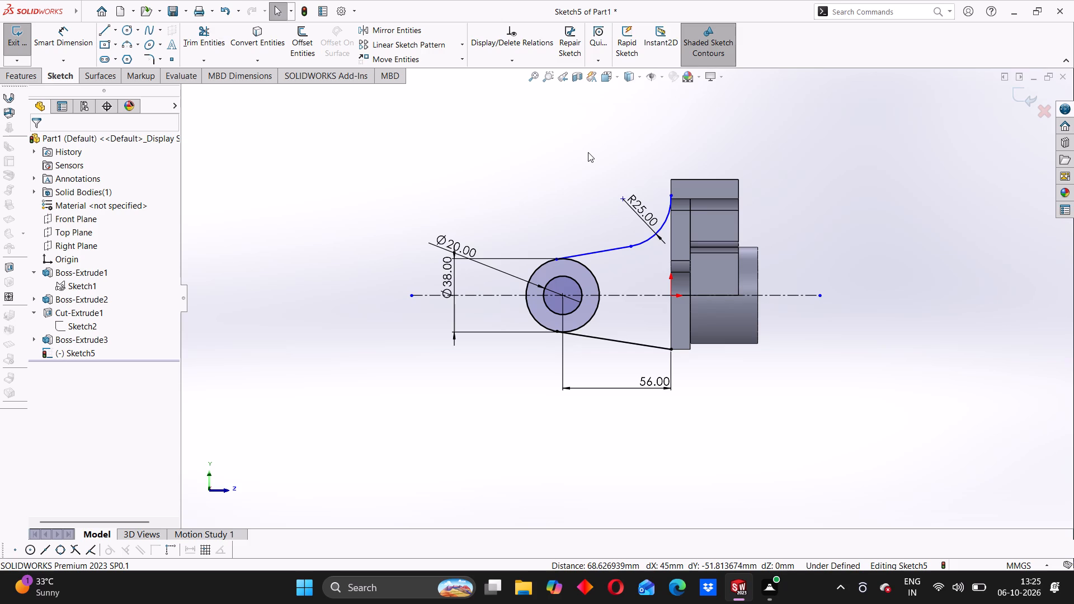
scroll(587, 271, "up", 2)
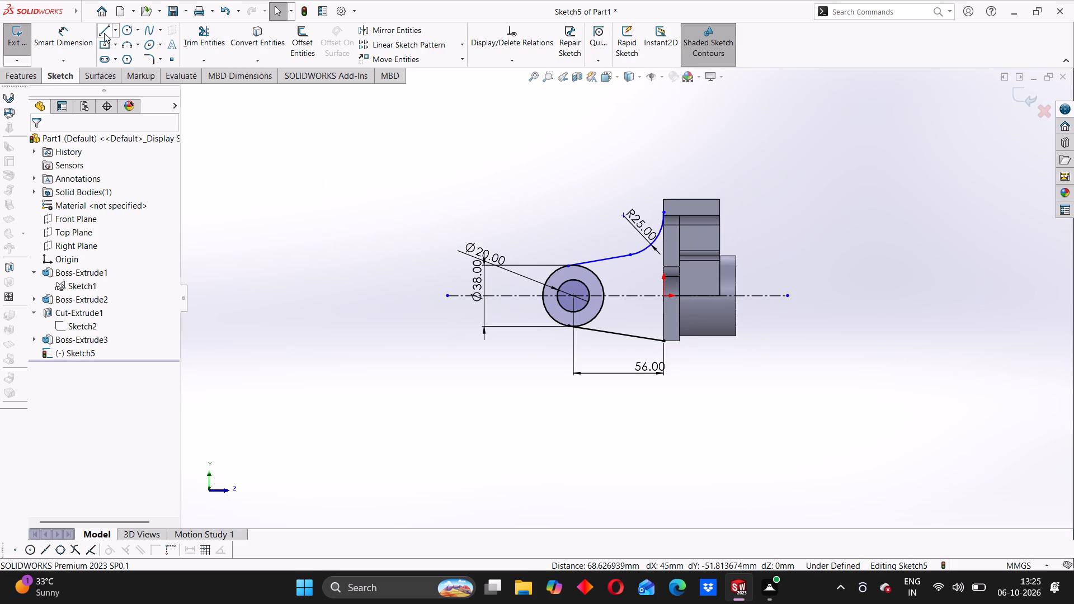
left_click(105, 31)
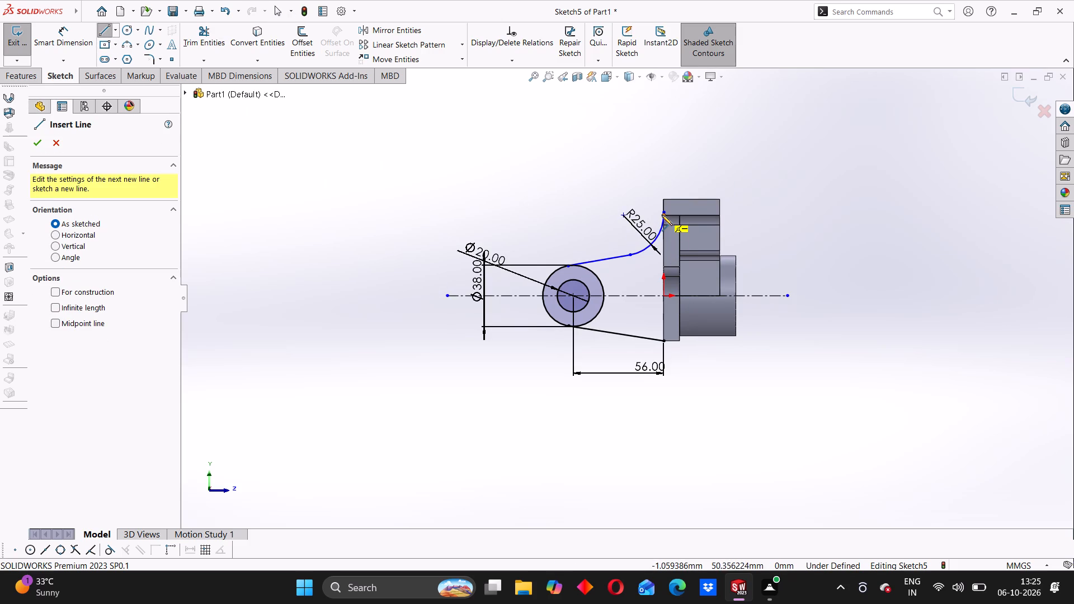
left_click(664, 212)
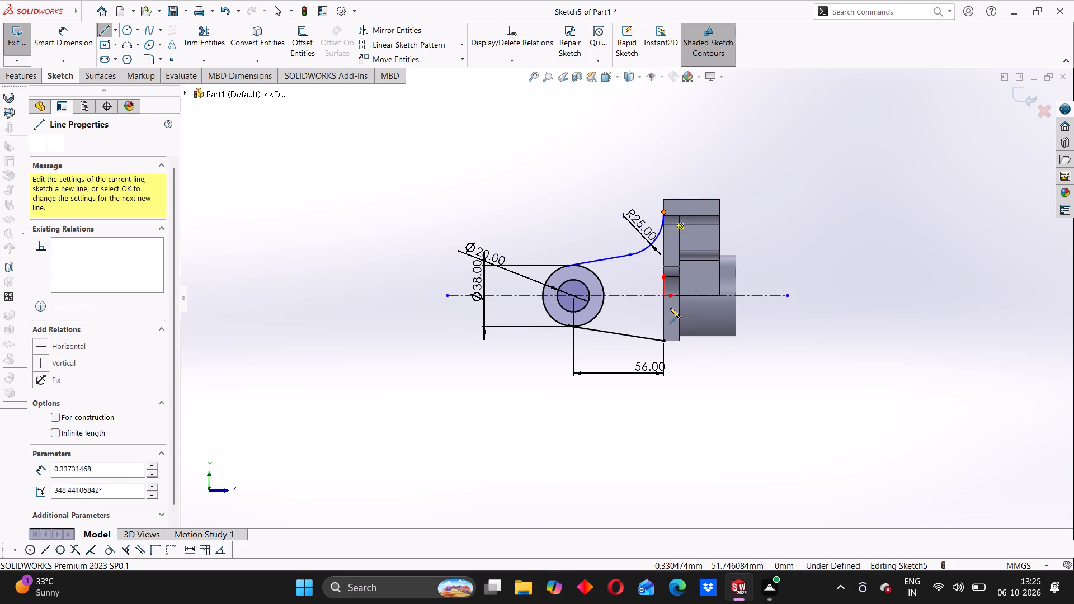
left_click(663, 342)
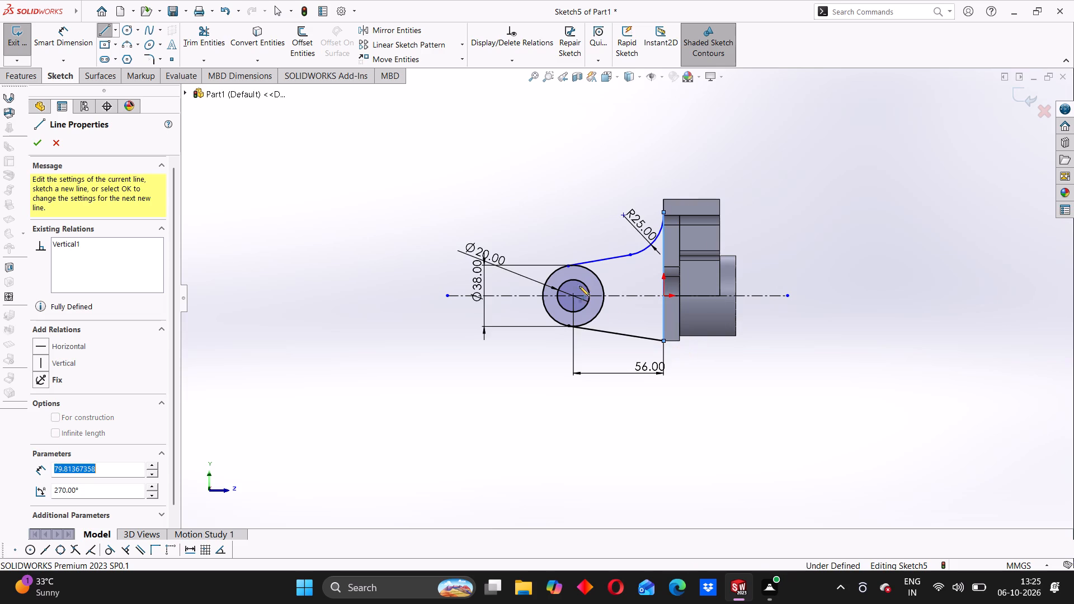
right_click(339, 179)
left_click(383, 195)
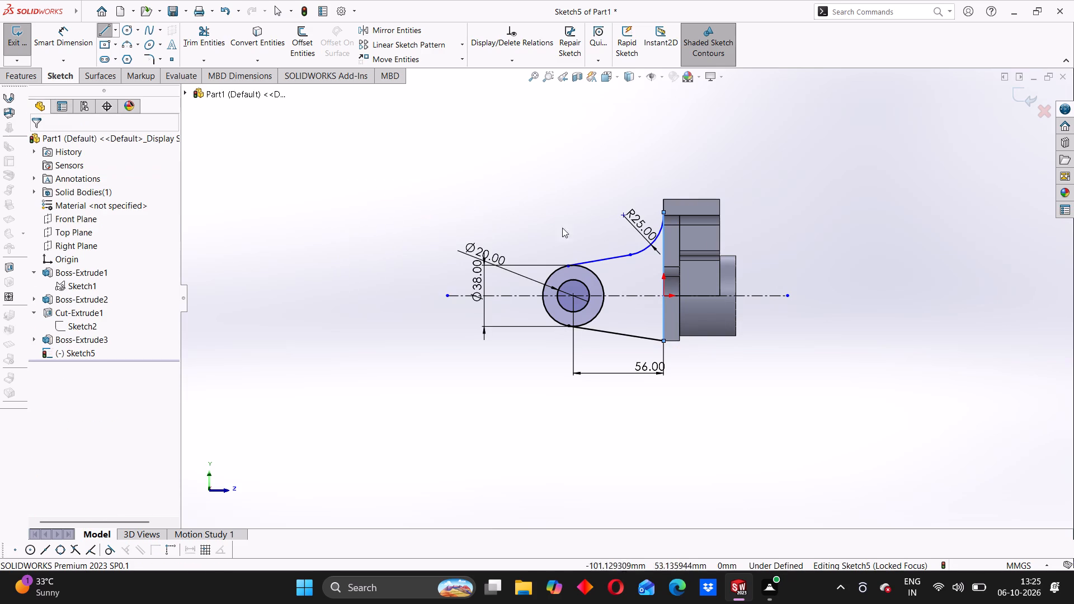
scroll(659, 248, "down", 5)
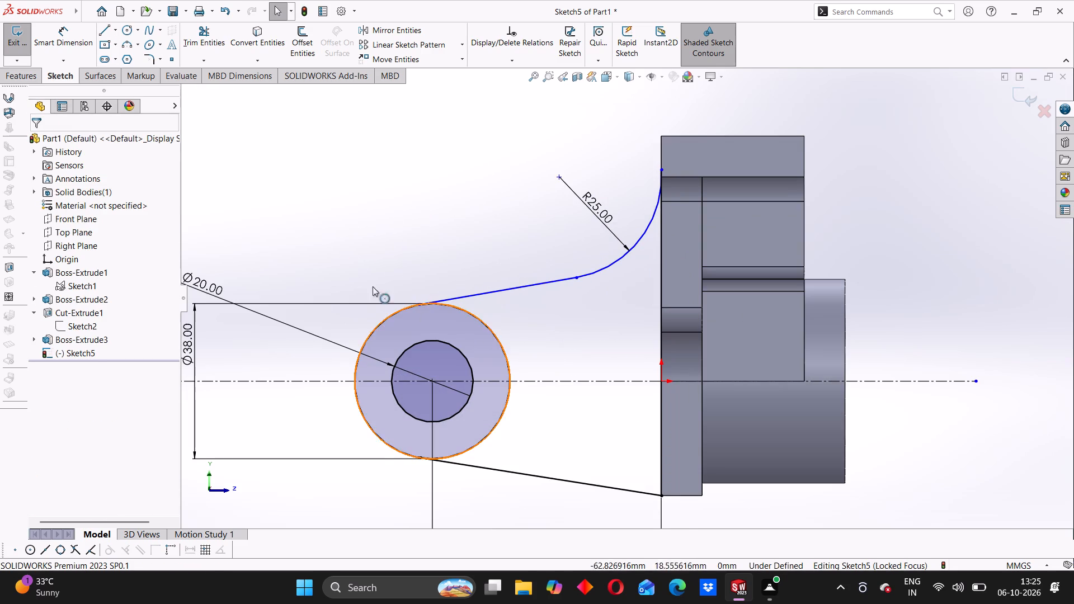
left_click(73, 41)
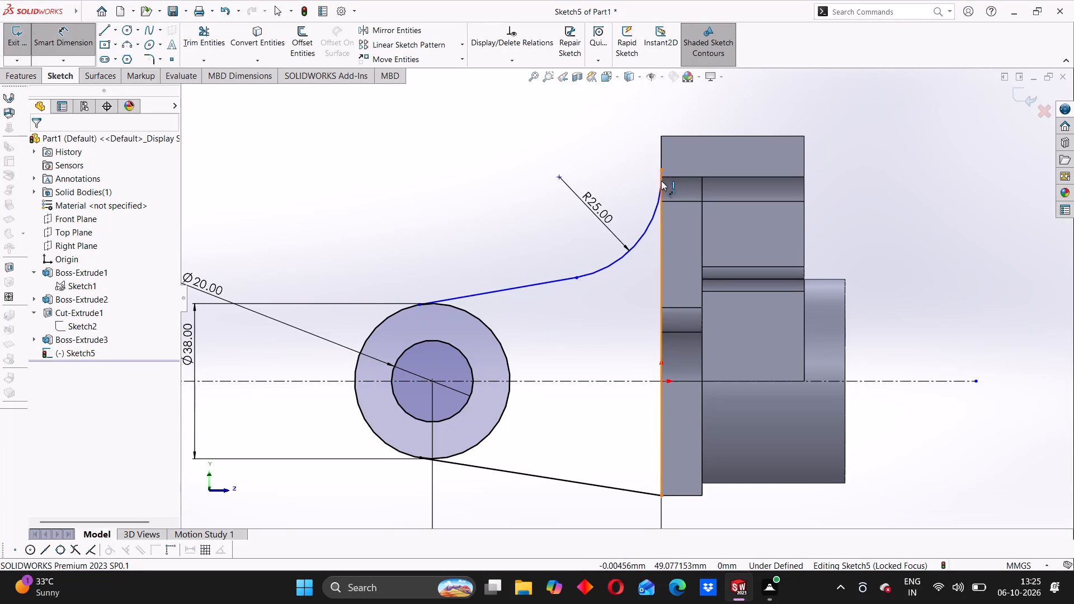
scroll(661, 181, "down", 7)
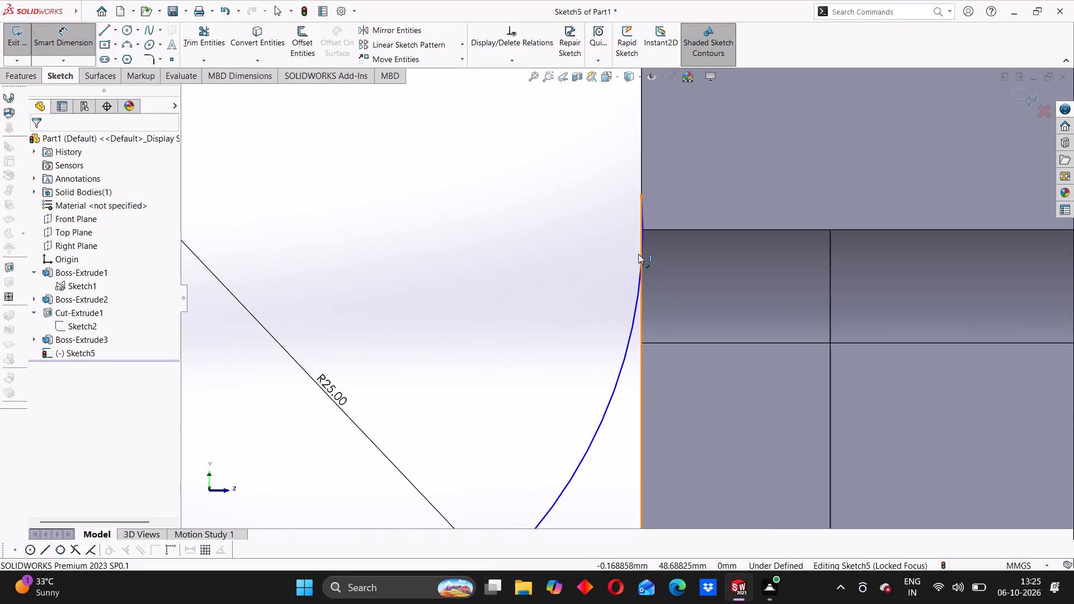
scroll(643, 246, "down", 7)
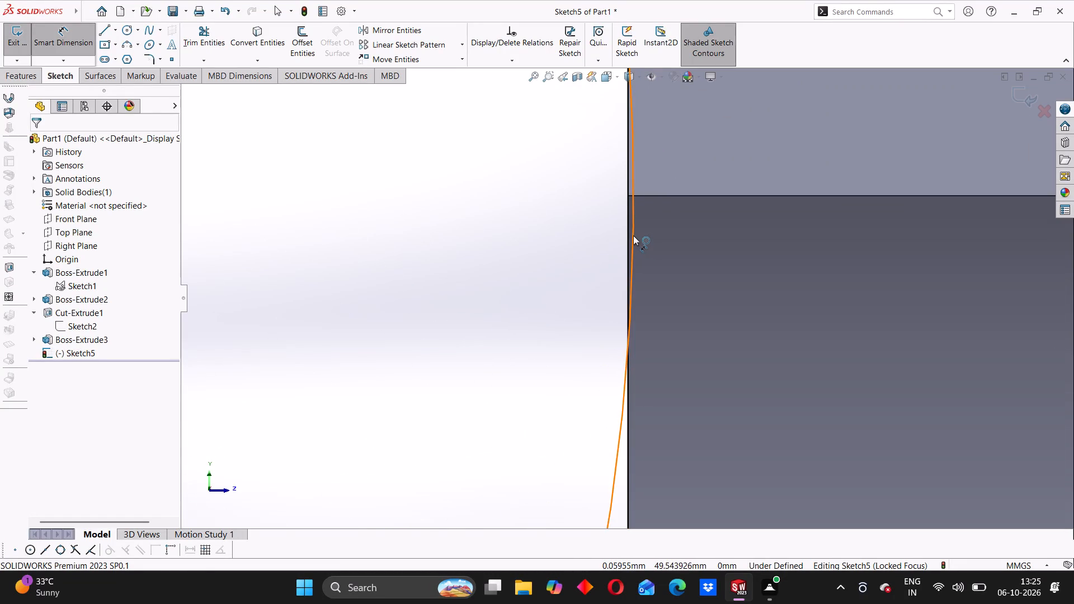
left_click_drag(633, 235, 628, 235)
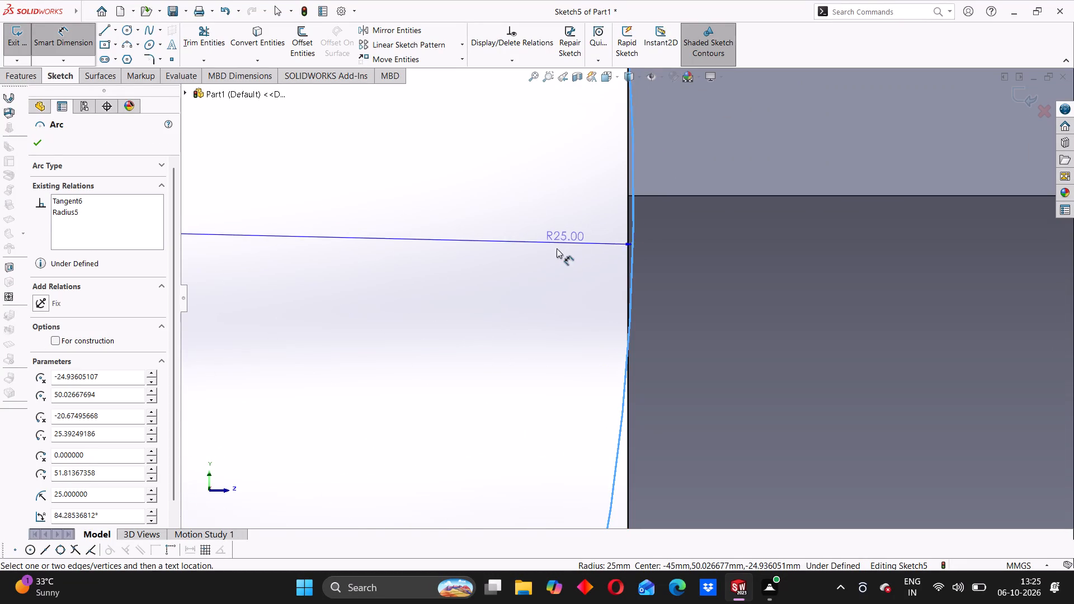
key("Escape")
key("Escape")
Add a tangent relation between the 25 mm radius arc and the vertical line along the bracket edge.
scroll(602, 238, "up", 6)
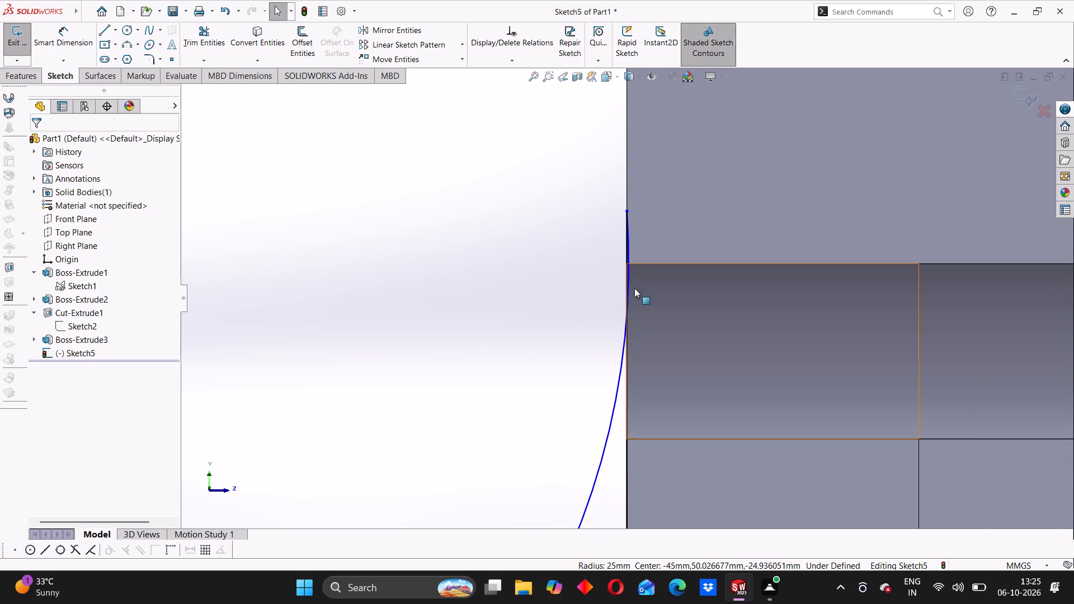
scroll(632, 249, "up", 3)
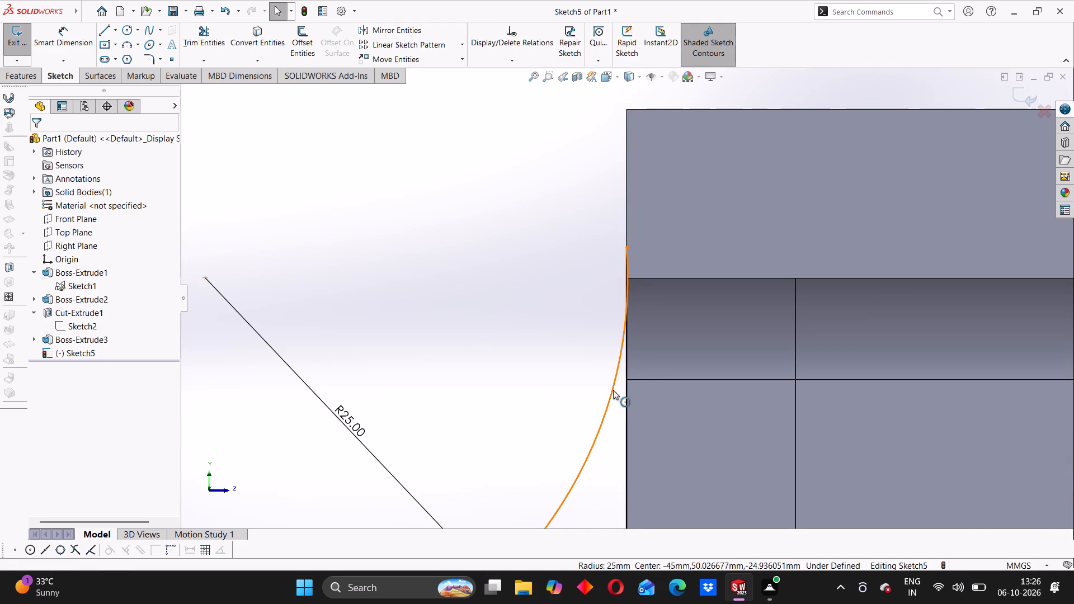
left_click(613, 390)
left_click(627, 347, "ctrl")
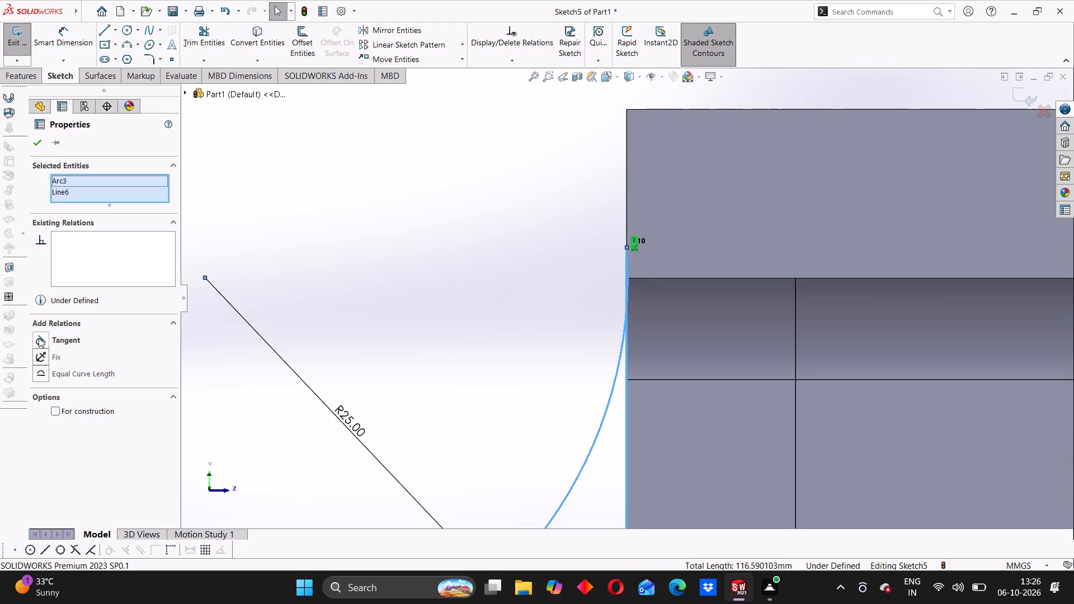
left_click(39, 338)
left_click(34, 148)
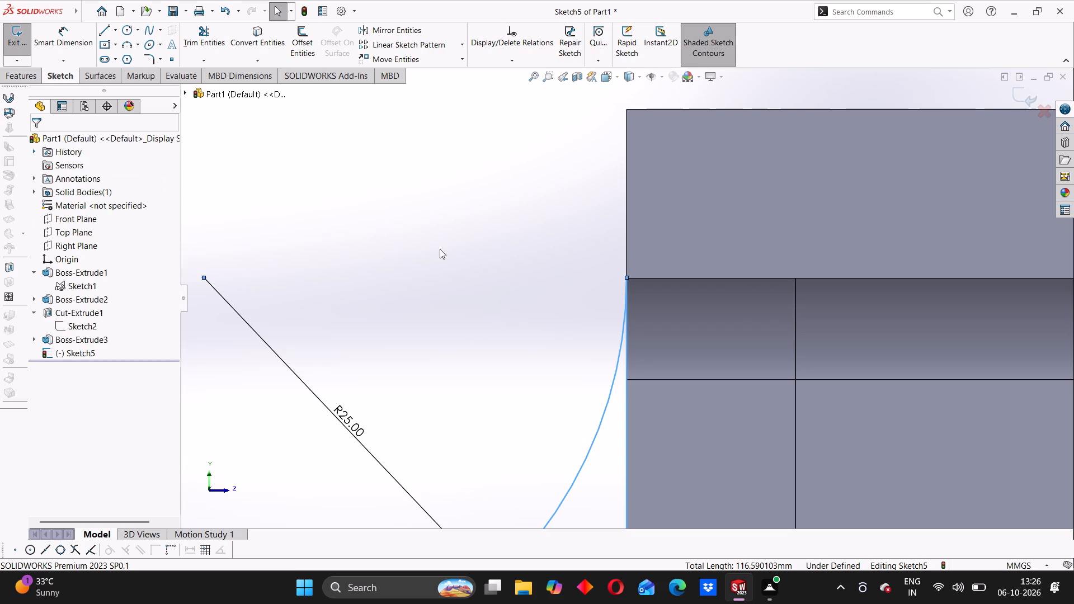
Dimension the perpendicular distance from the origin to the sloped upper line of the side arm.
scroll(632, 290, "up", 8)
scroll(609, 387, "up", 2)
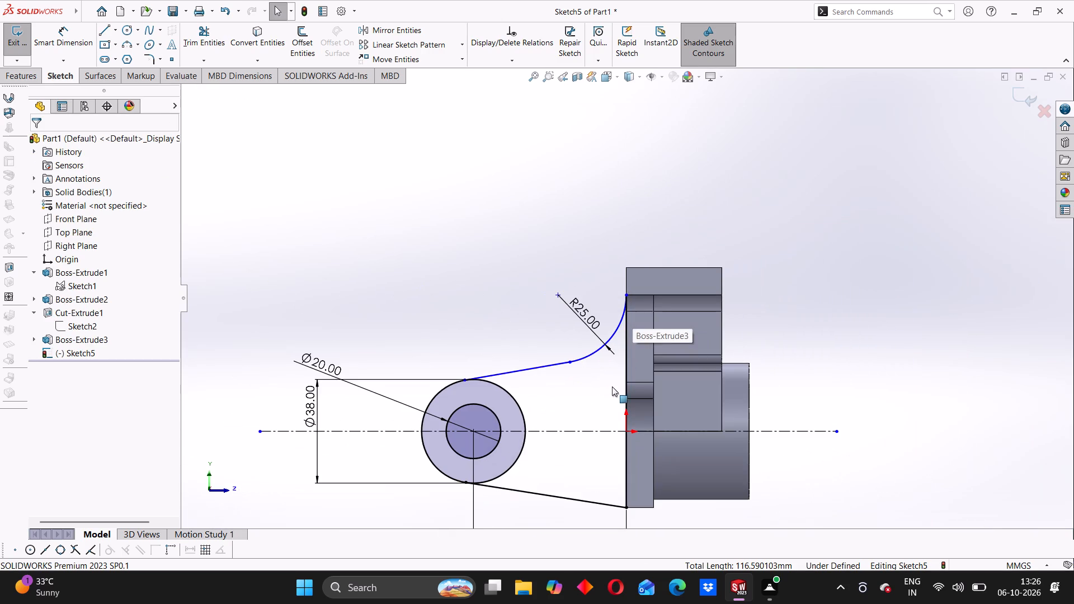
left_click(65, 40)
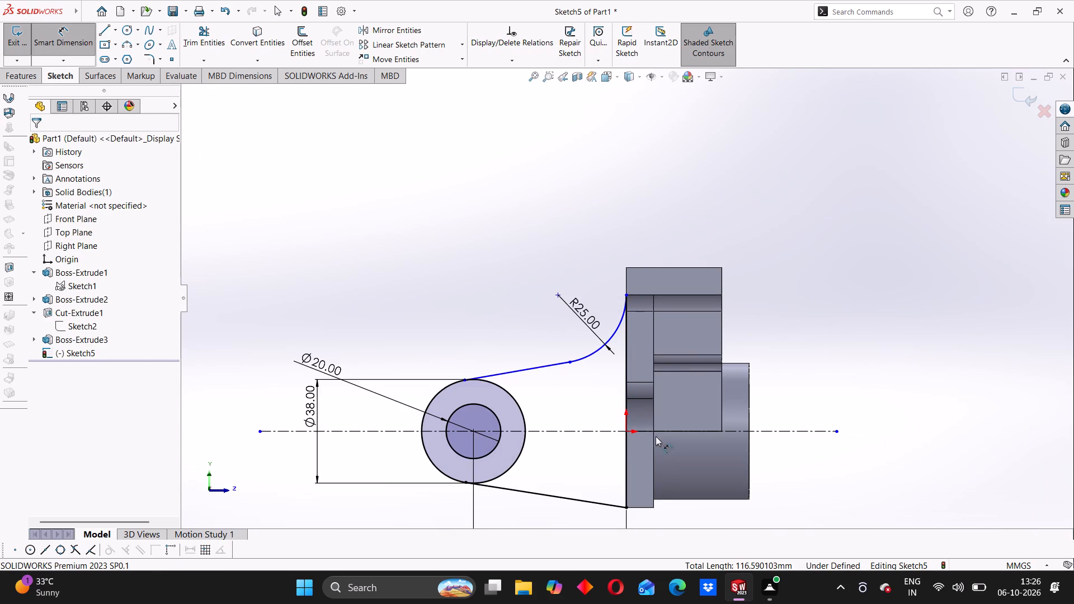
left_click(624, 430)
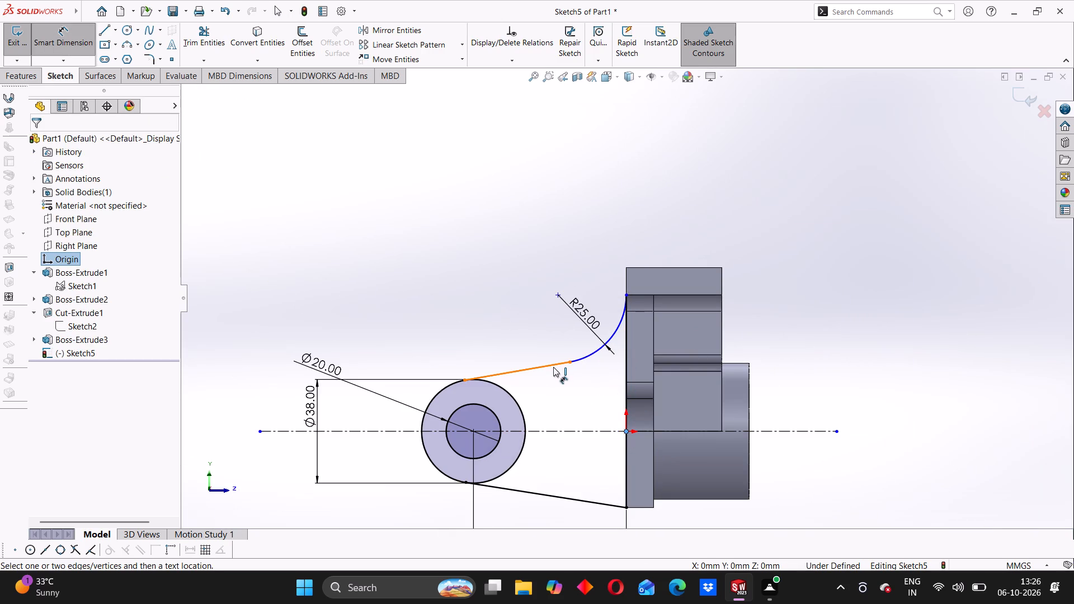
left_click(553, 367)
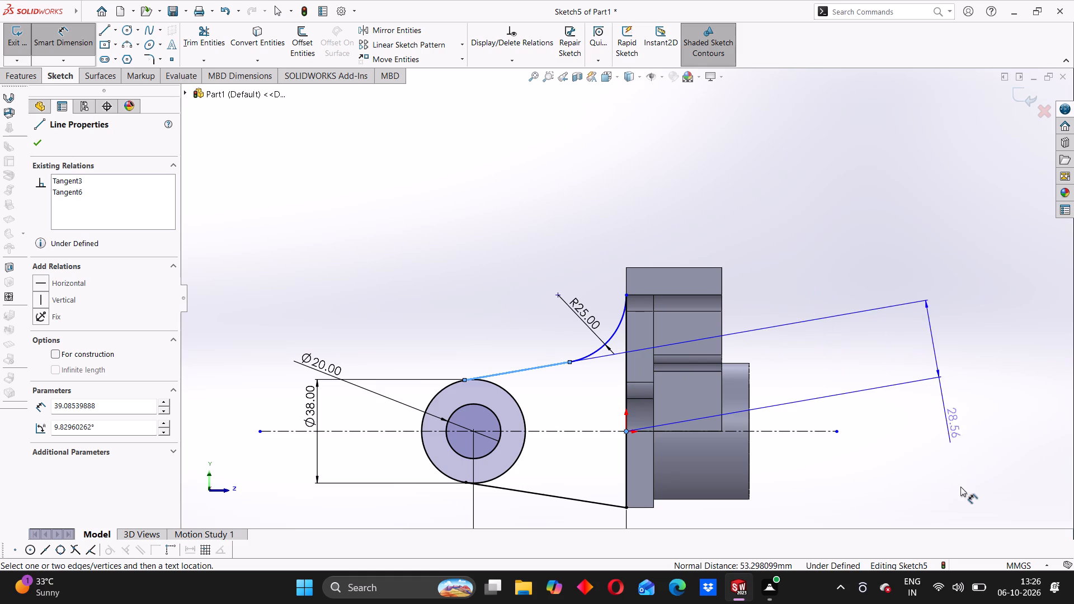
left_click(827, 351)
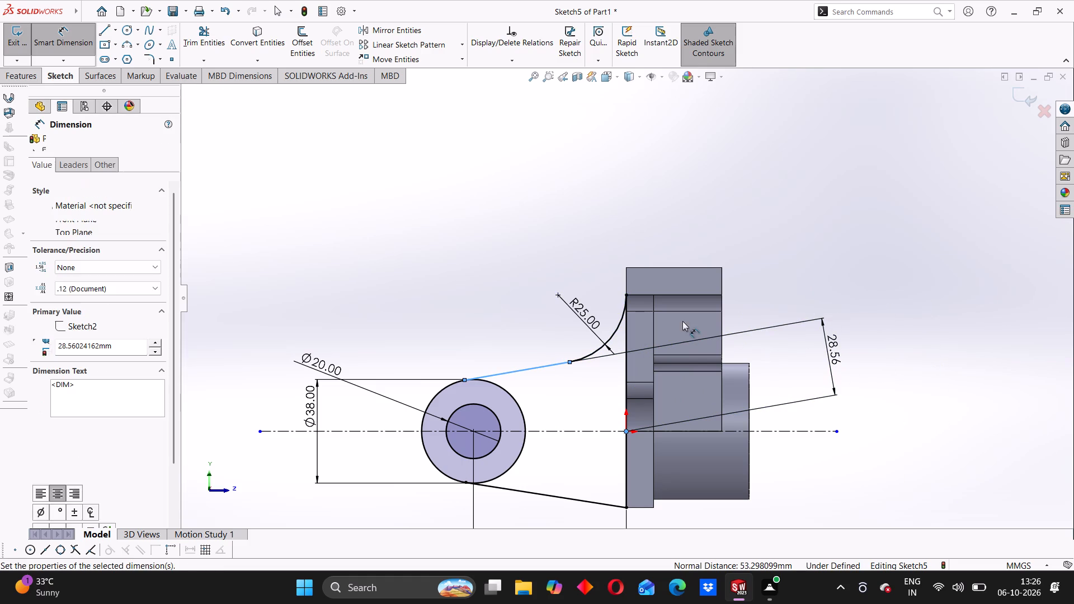
left_click(779, 331)
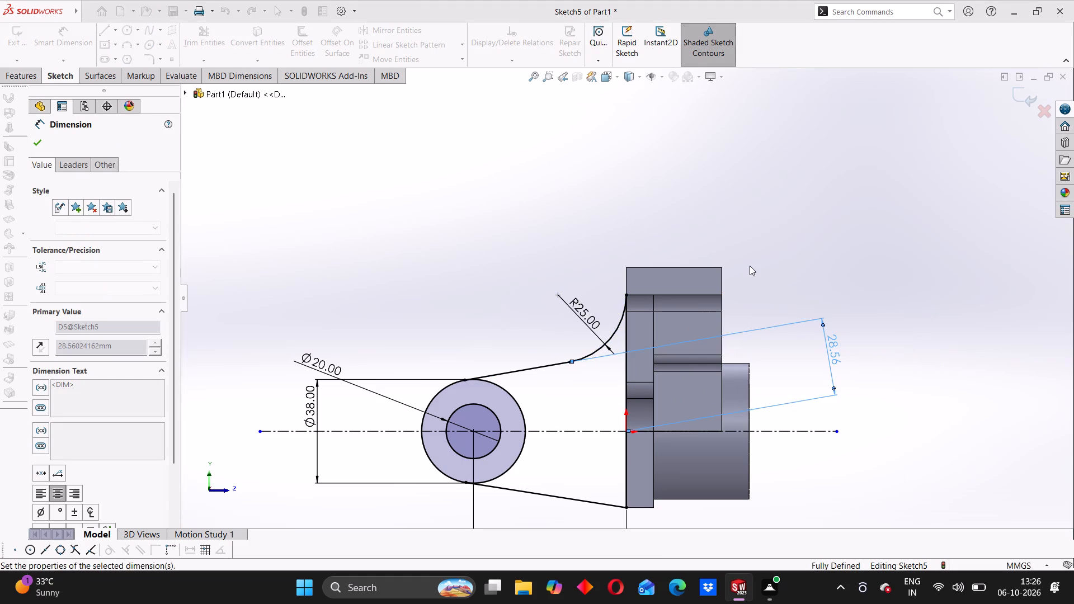
left_click(756, 269)
scroll(543, 440, "up", 3)
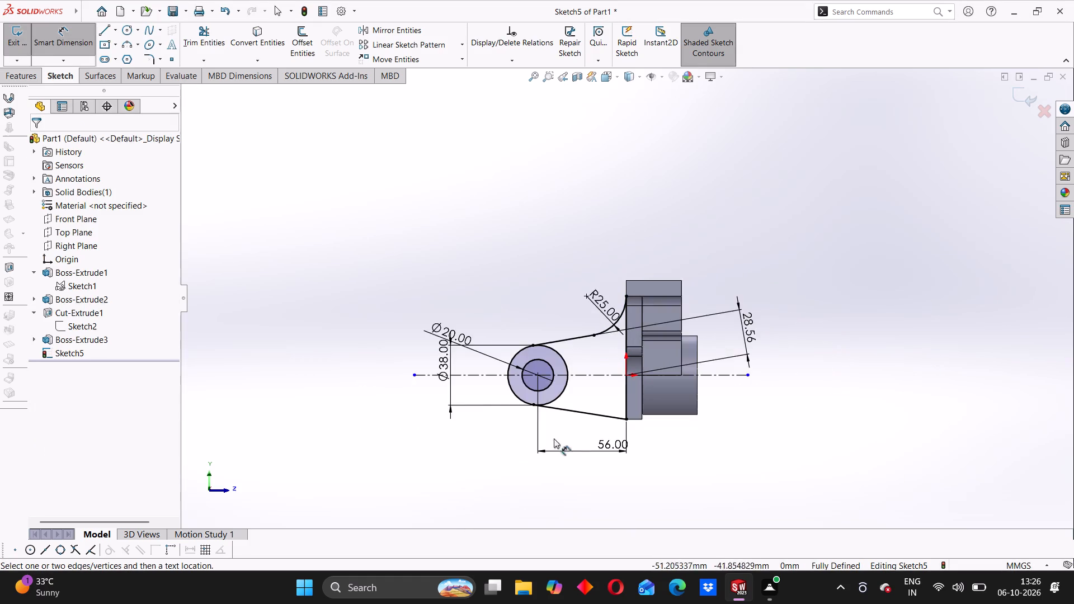
Set up a Mid Plane boss extrude of the two web regions between the 38 mm circle and the bracket, above and below the centreline.
scroll(566, 426, "up", 2)
scroll(613, 358, "down", 1)
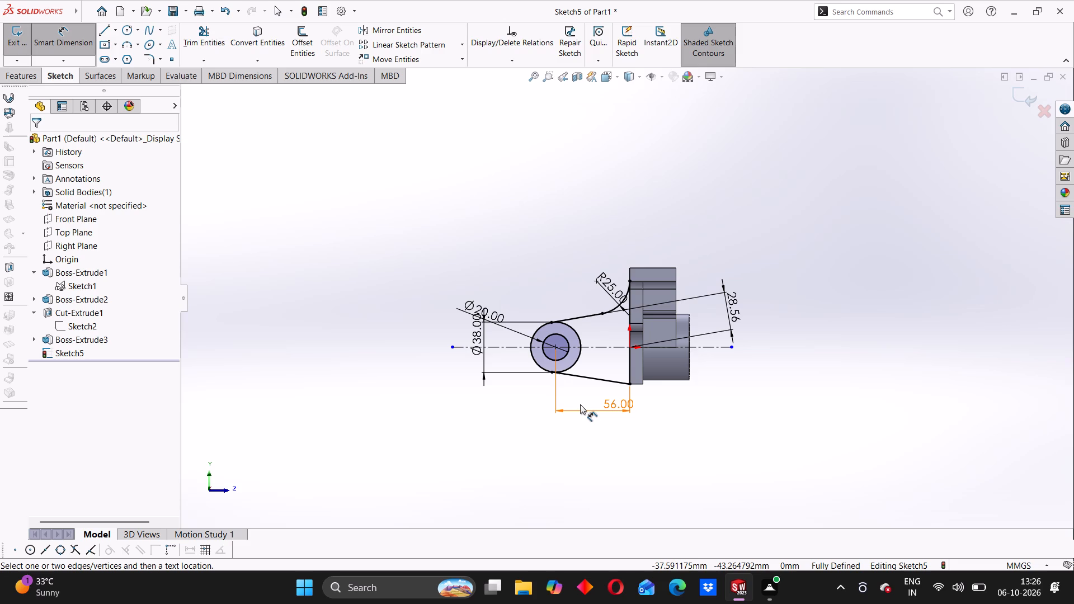
left_click(386, 312)
left_click(29, 82)
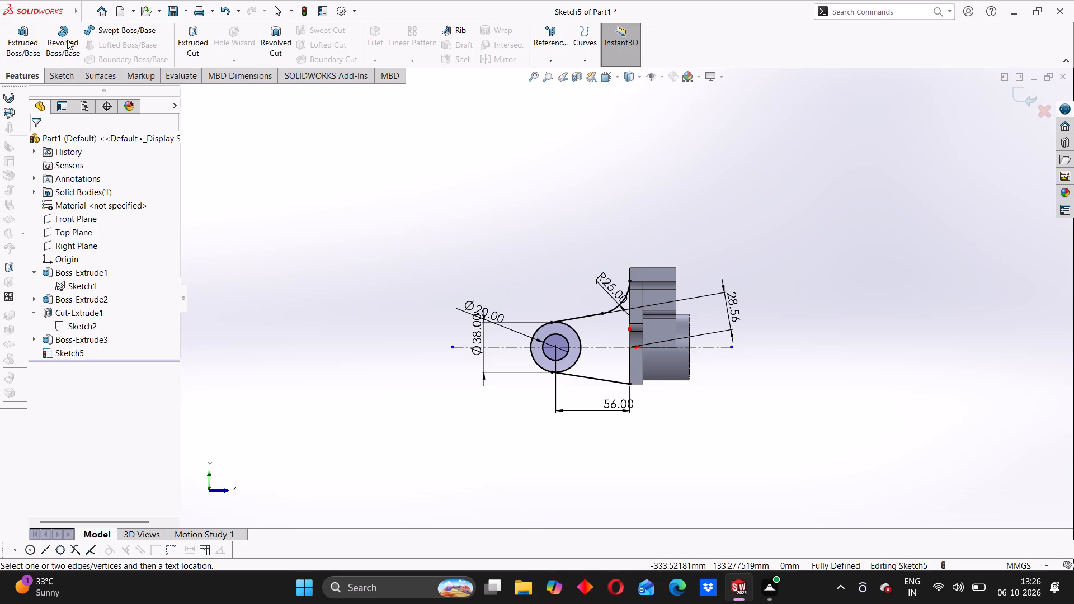
left_click(26, 43)
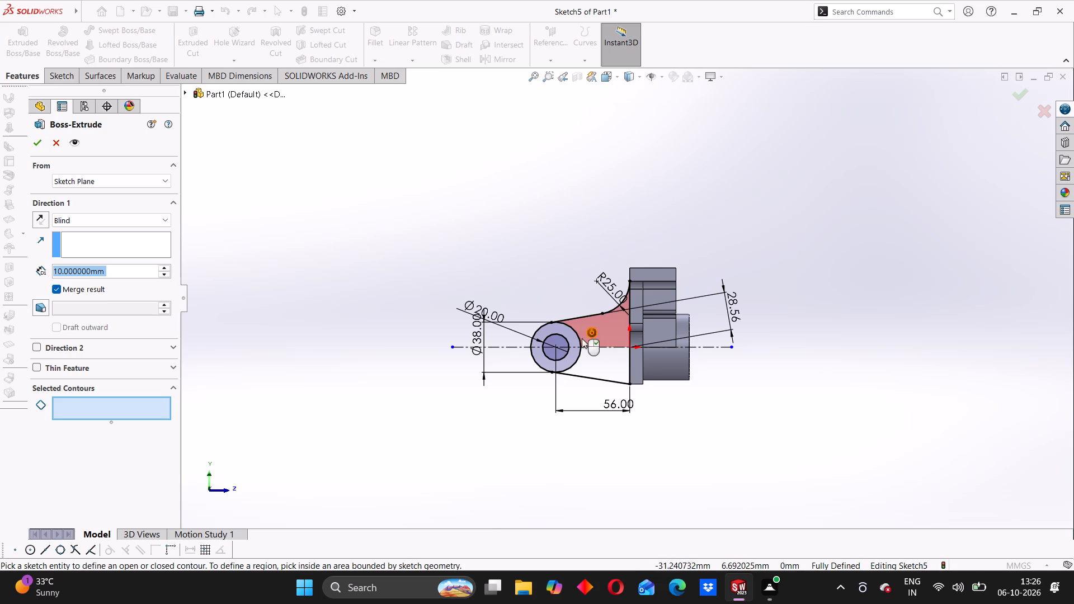
scroll(595, 343, "down", 2)
scroll(569, 375, "up", 3)
middle_click_drag(550, 390, 559, 398)
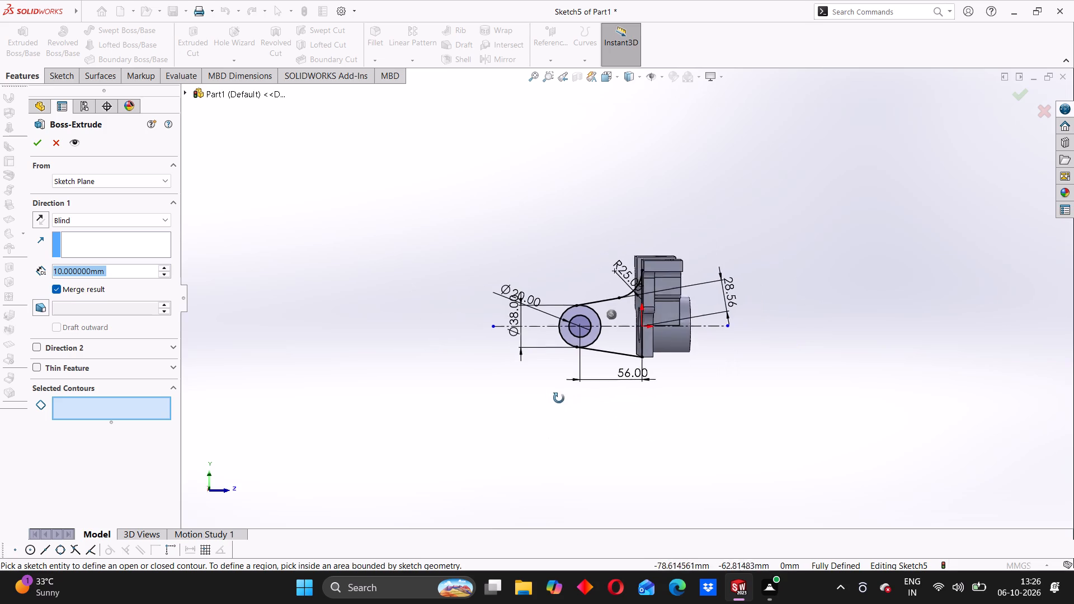
middle_click_drag(559, 398, 573, 408)
scroll(642, 311, "down", 3)
scroll(606, 352, "down", 3)
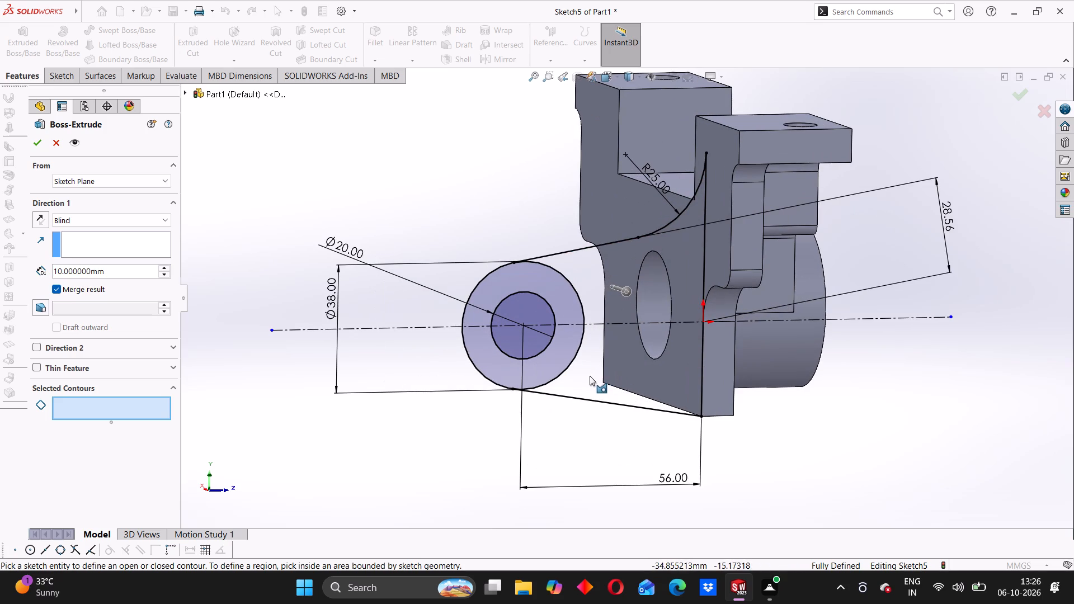
left_click(591, 369)
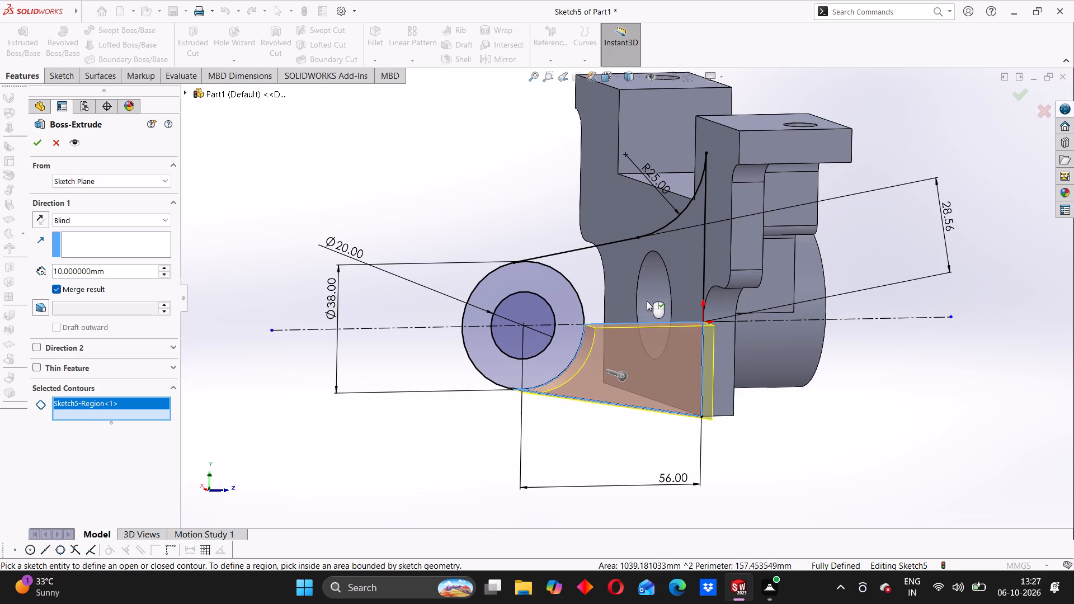
left_click(647, 301)
left_click(128, 224)
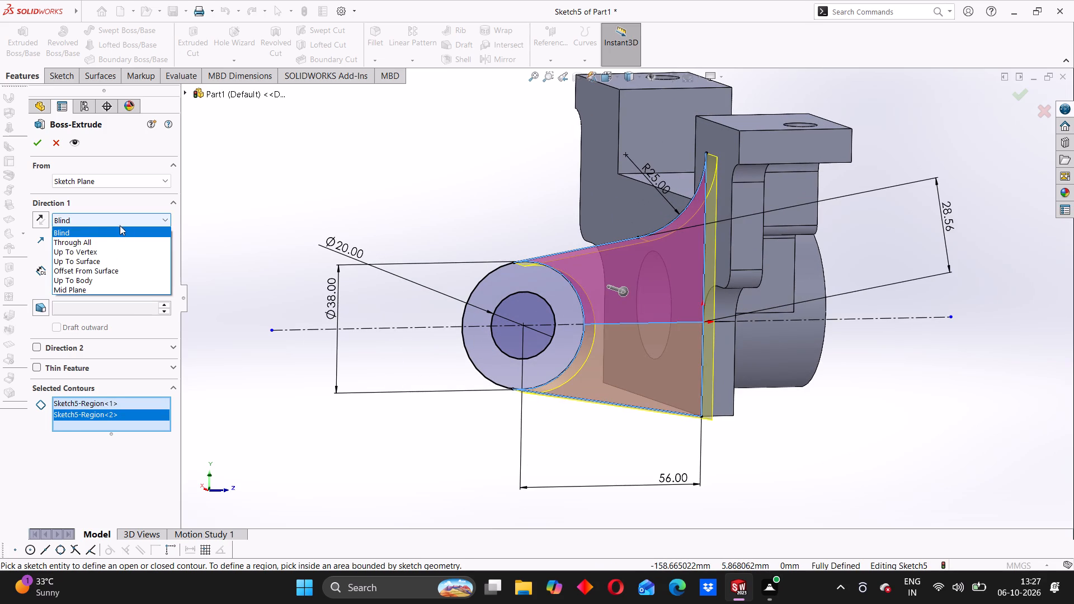
left_click(79, 293)
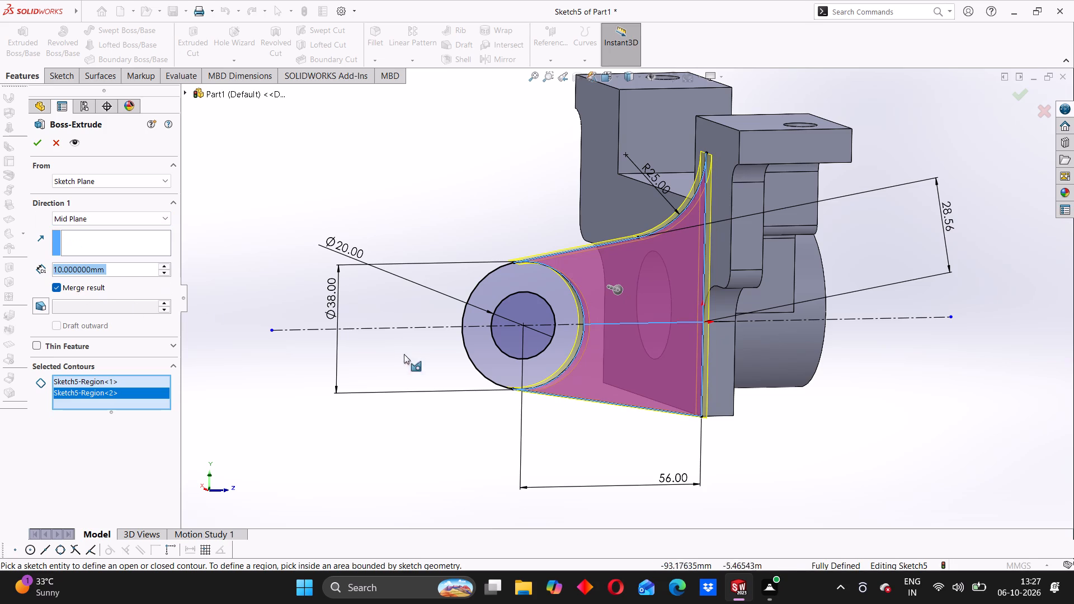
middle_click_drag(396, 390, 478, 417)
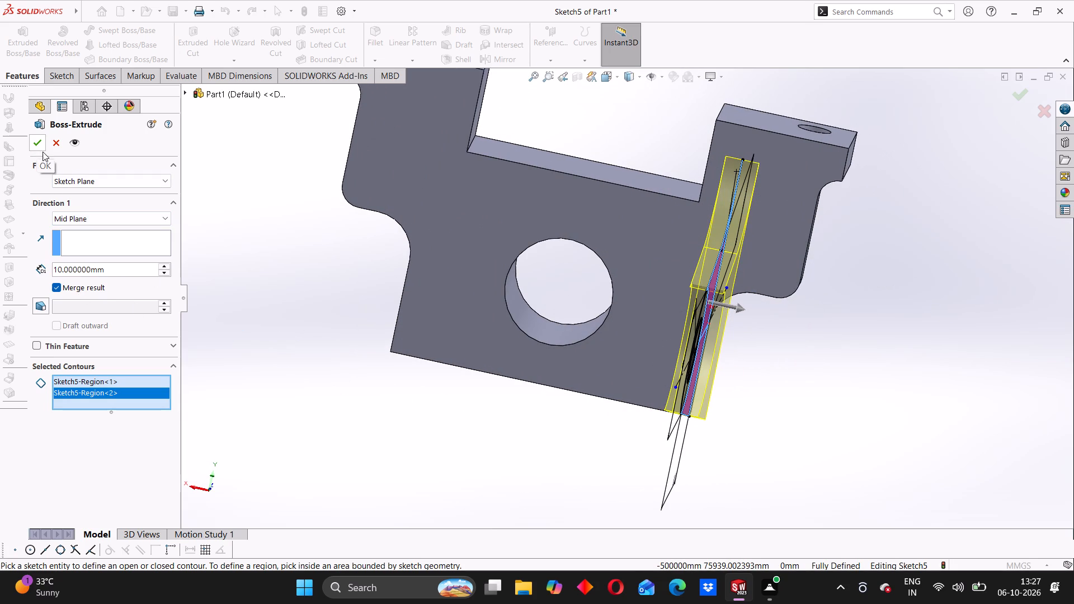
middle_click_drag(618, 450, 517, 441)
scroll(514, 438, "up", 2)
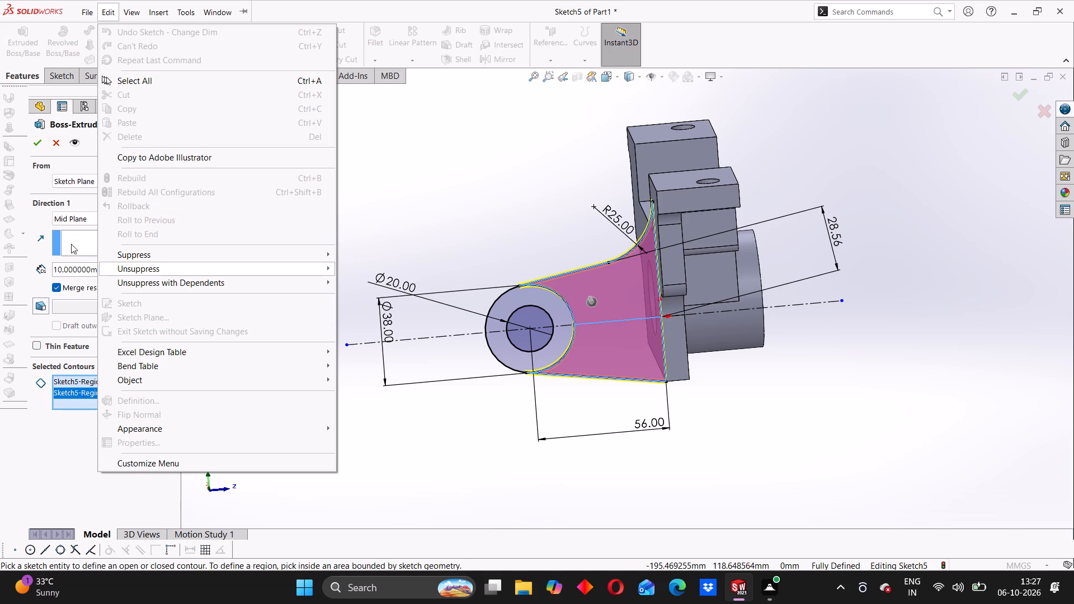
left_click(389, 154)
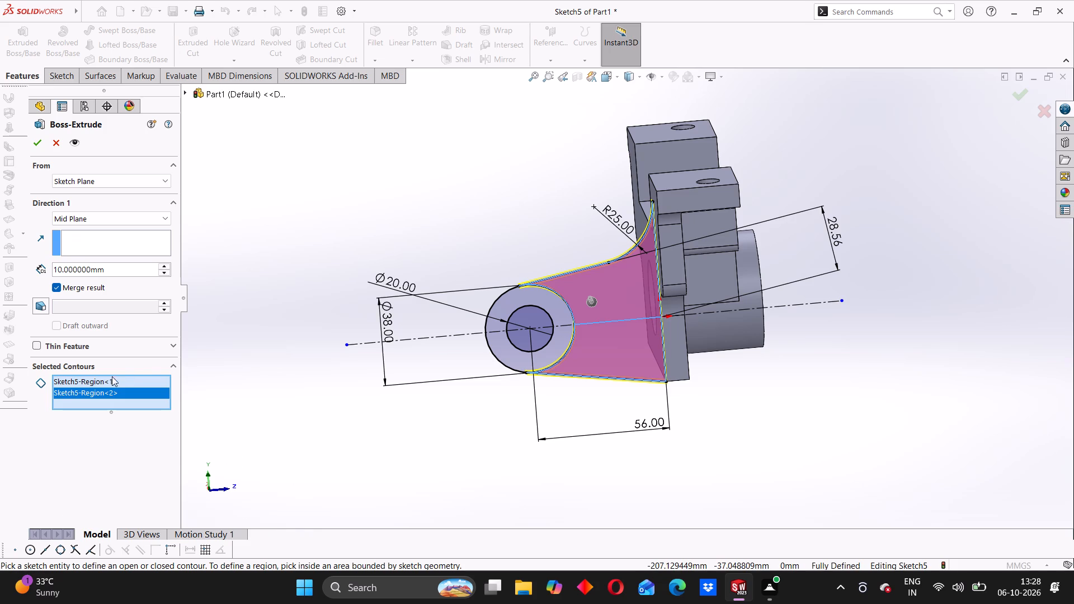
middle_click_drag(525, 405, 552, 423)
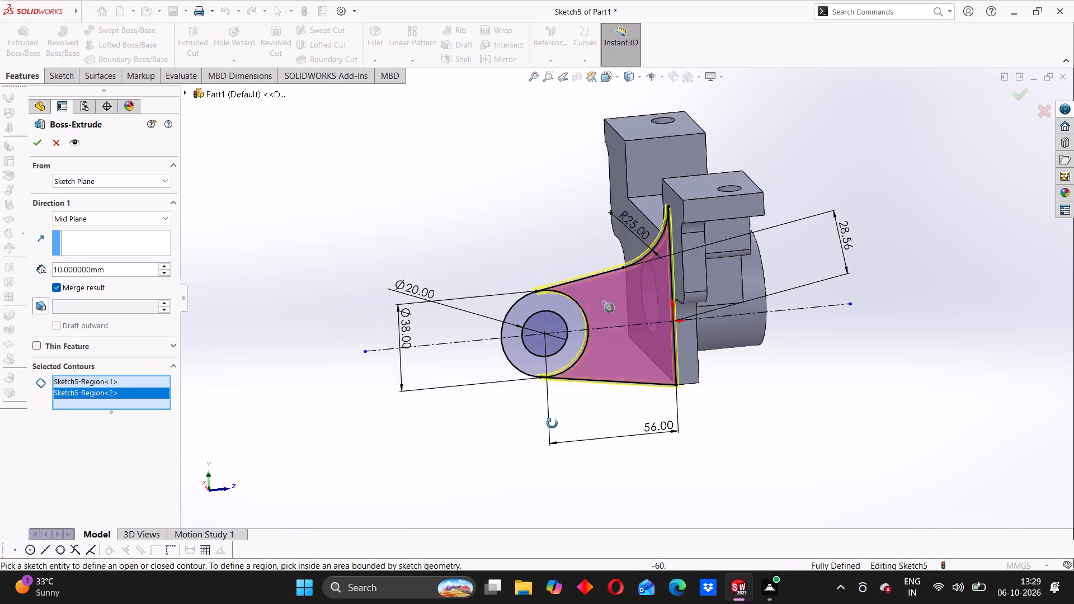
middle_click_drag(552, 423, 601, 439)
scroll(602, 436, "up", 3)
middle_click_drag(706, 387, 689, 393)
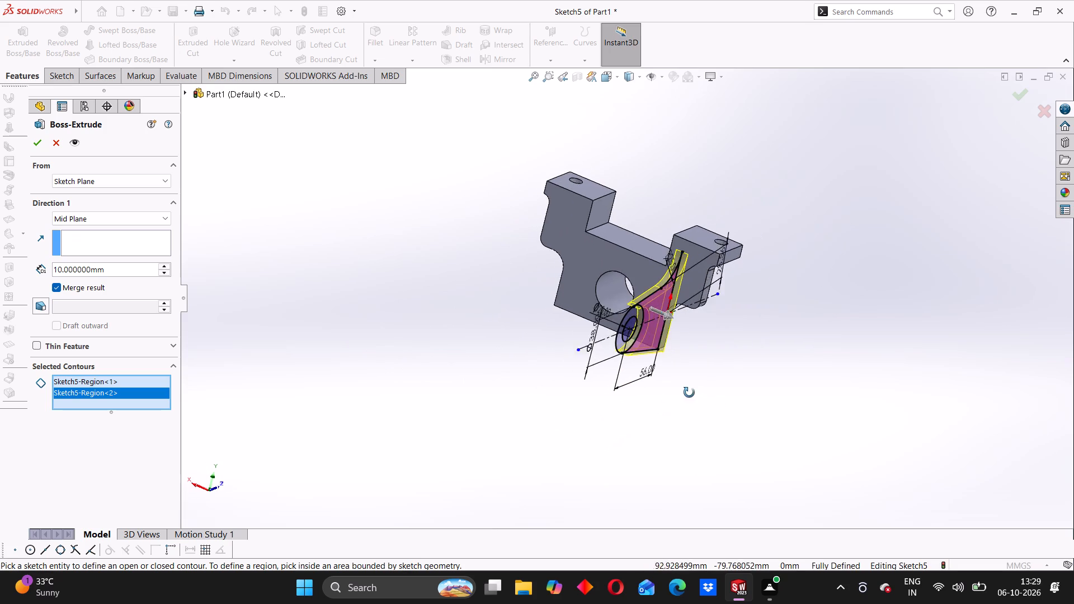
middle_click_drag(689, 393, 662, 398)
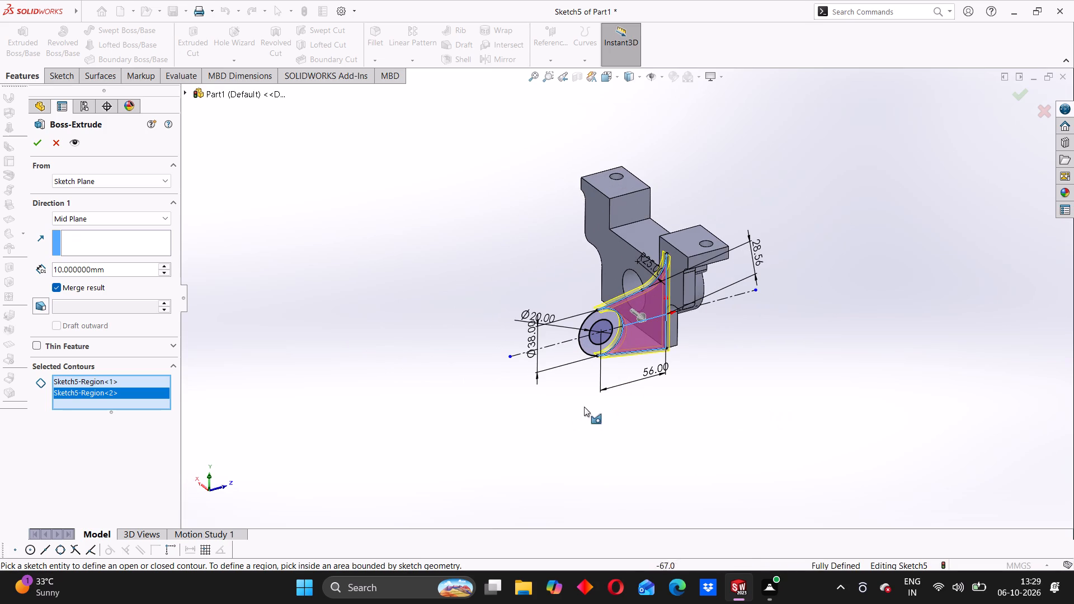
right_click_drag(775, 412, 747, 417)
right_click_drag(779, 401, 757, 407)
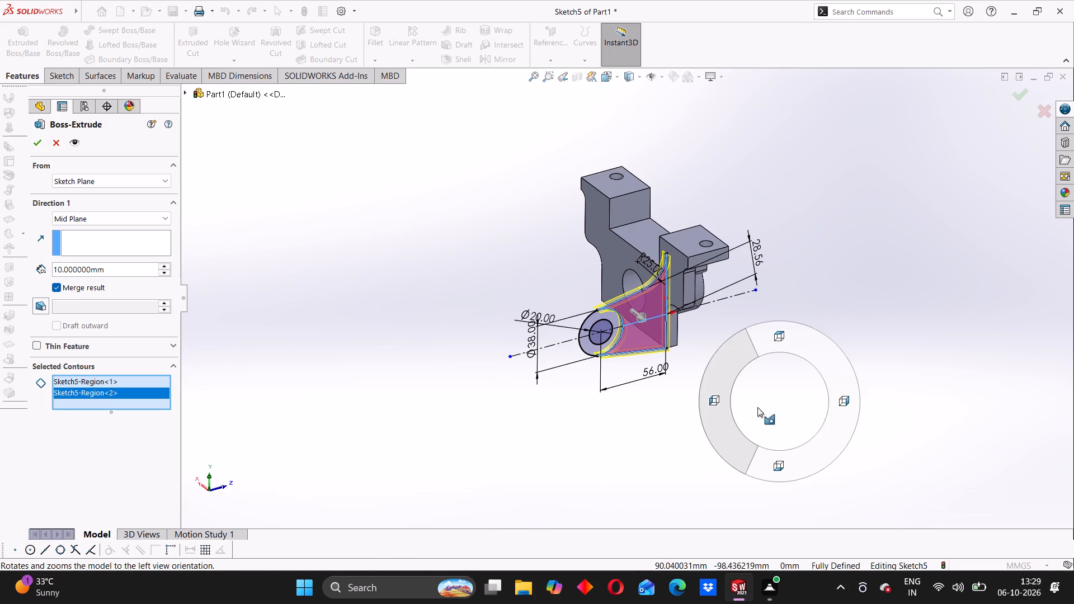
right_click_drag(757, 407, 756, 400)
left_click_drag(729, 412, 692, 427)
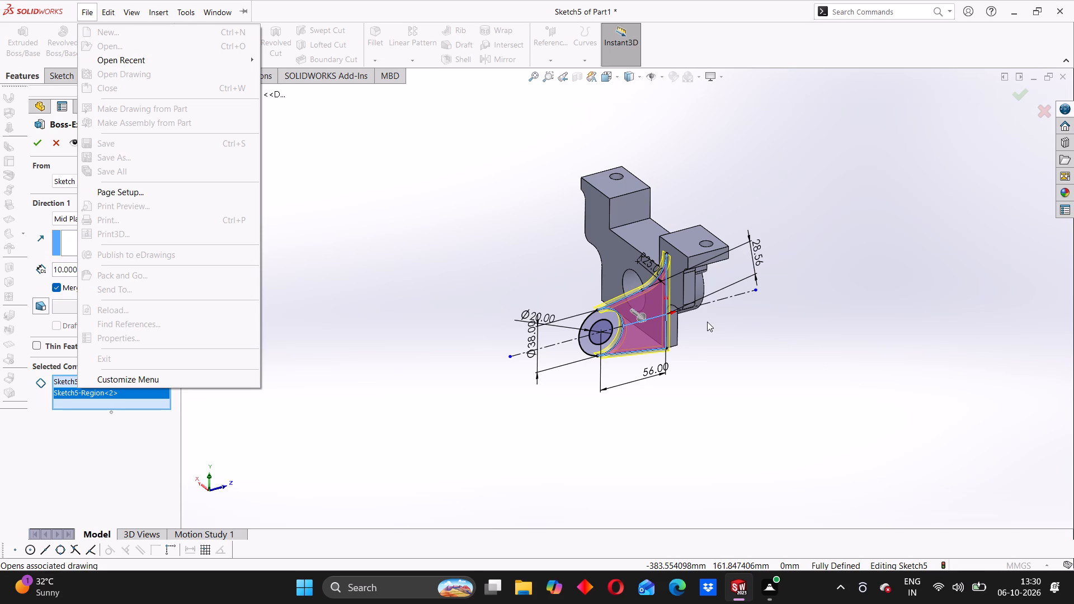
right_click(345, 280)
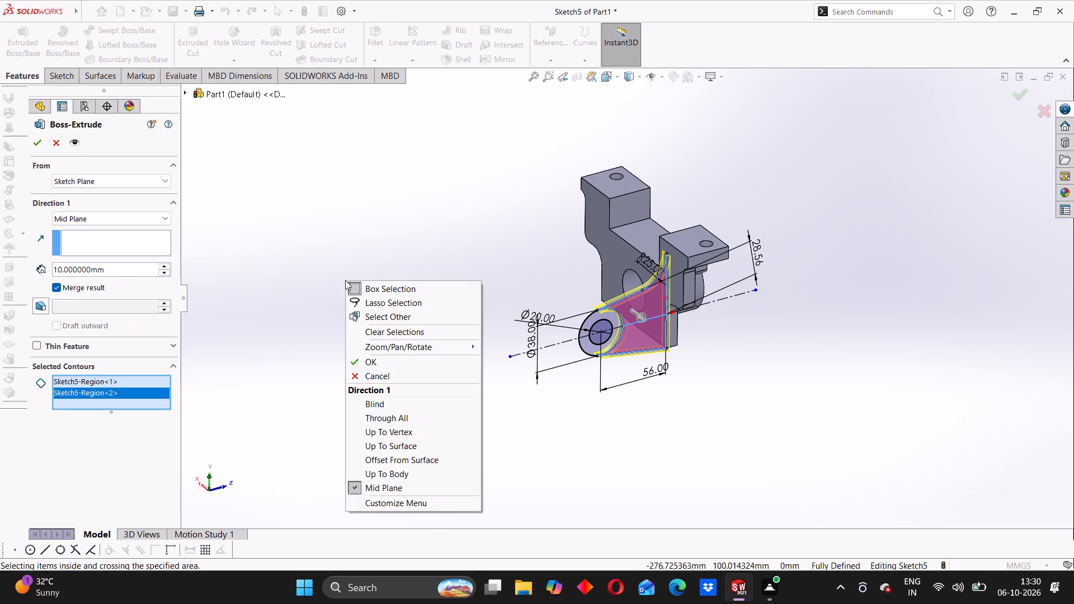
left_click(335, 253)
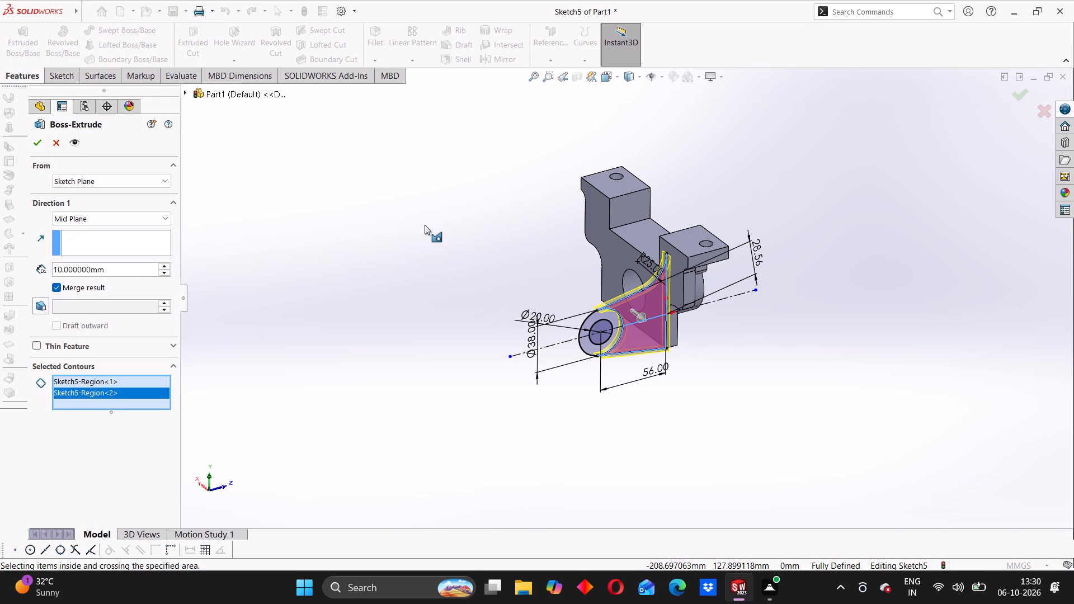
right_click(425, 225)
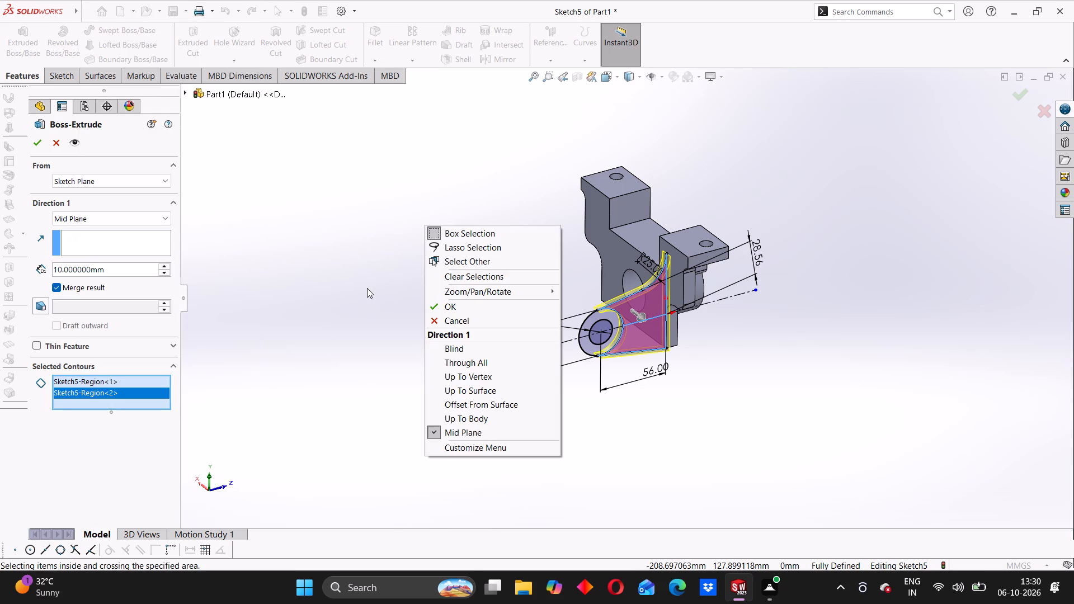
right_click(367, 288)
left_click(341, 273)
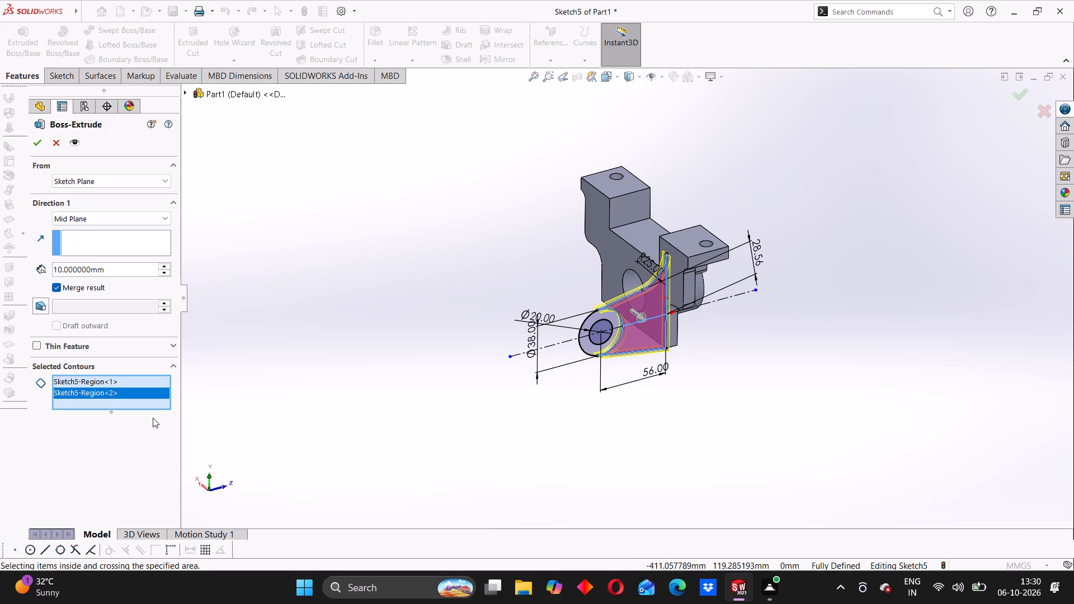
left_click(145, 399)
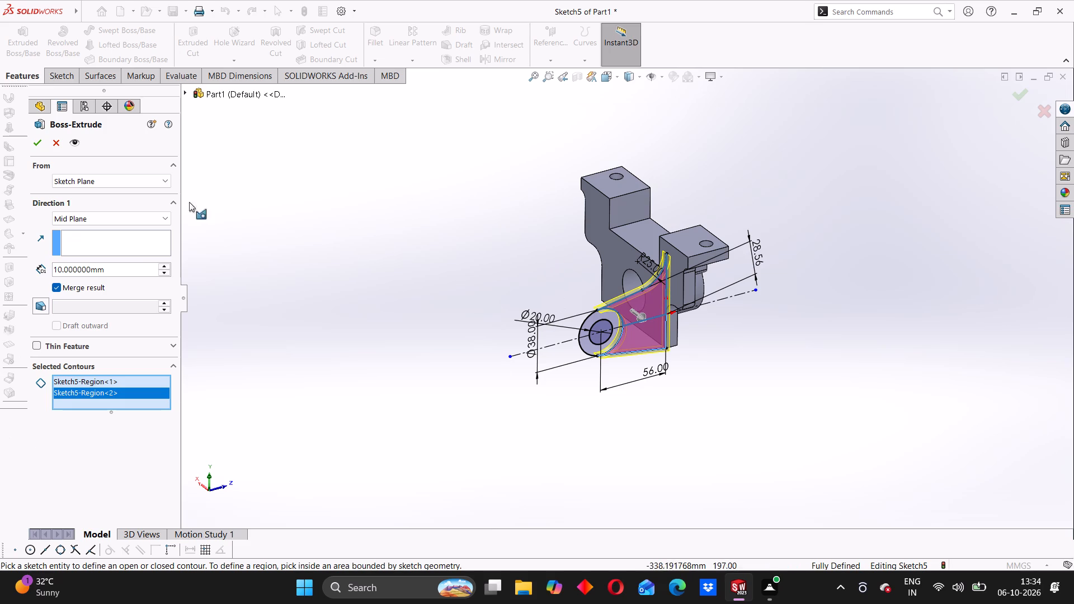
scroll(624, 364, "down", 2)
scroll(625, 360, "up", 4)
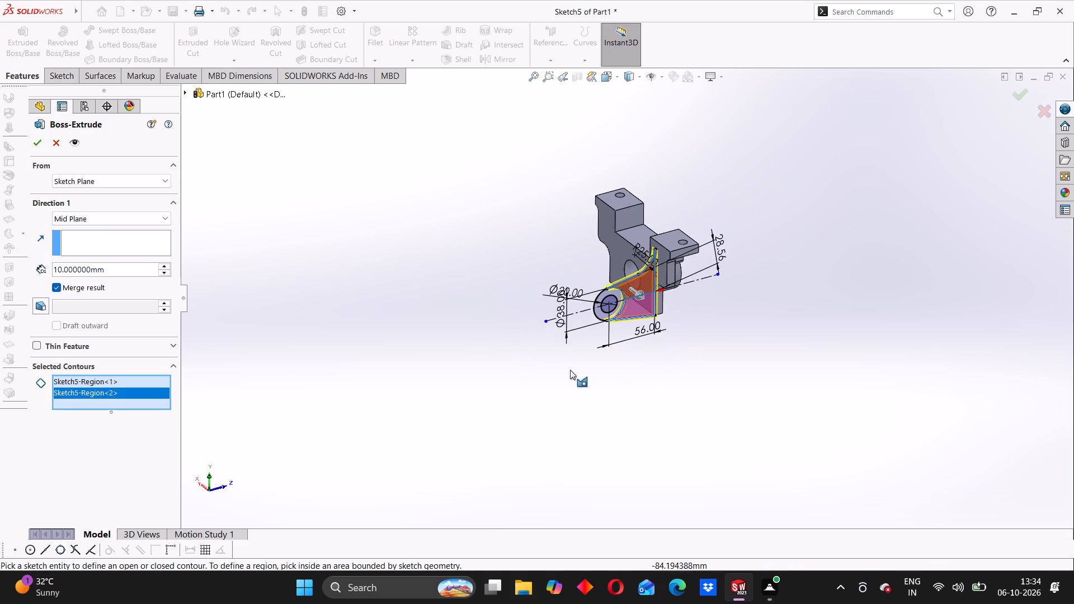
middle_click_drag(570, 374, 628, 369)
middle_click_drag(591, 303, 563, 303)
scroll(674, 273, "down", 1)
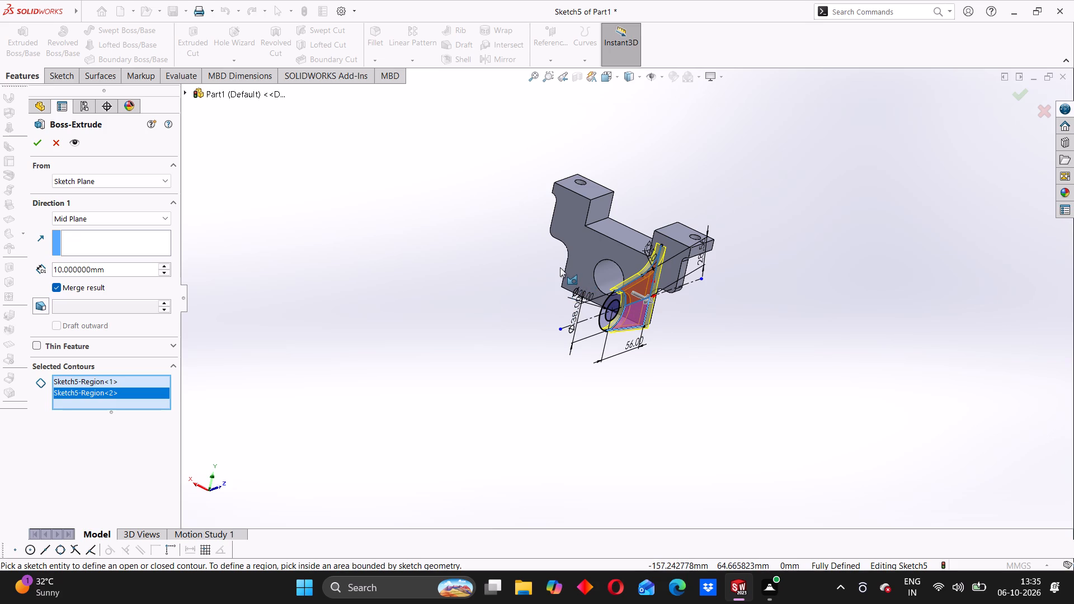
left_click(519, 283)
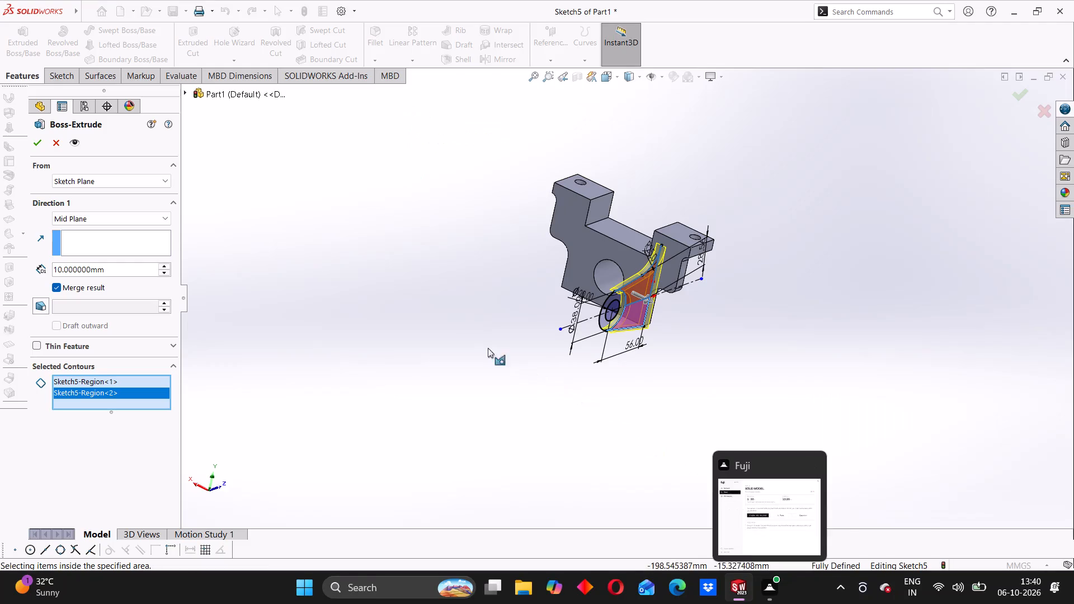
Examine the web extrusion preview from several angles, checking how it meets the bracket and the 38 mm circle.
scroll(625, 282, "up", 3)
scroll(587, 284, "down", 3)
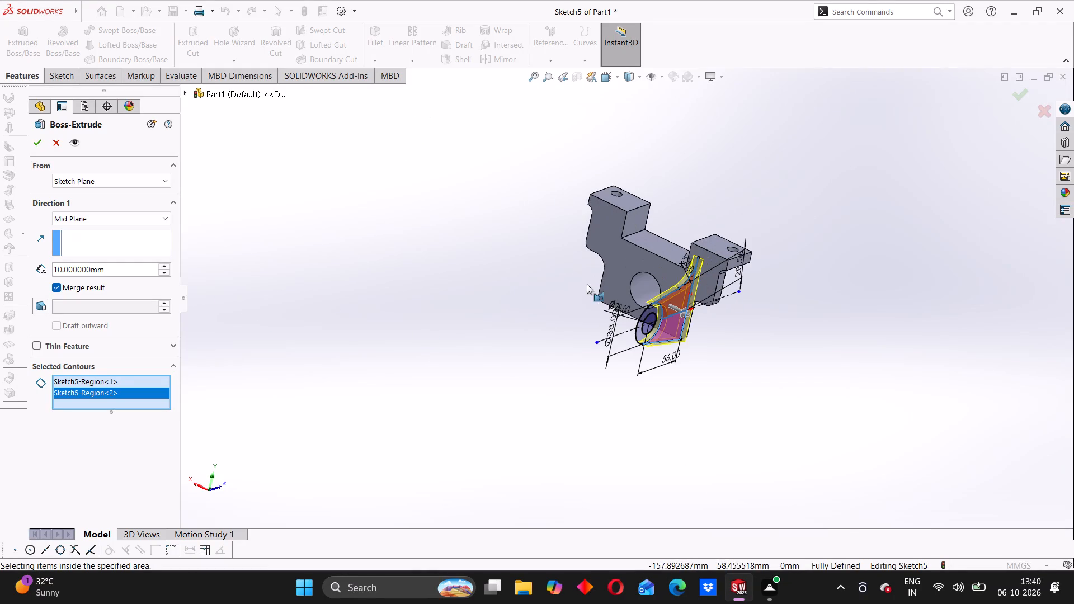
middle_click_drag(560, 302, 593, 330)
scroll(572, 284, "up", 2)
middle_click_drag(561, 308, 603, 304)
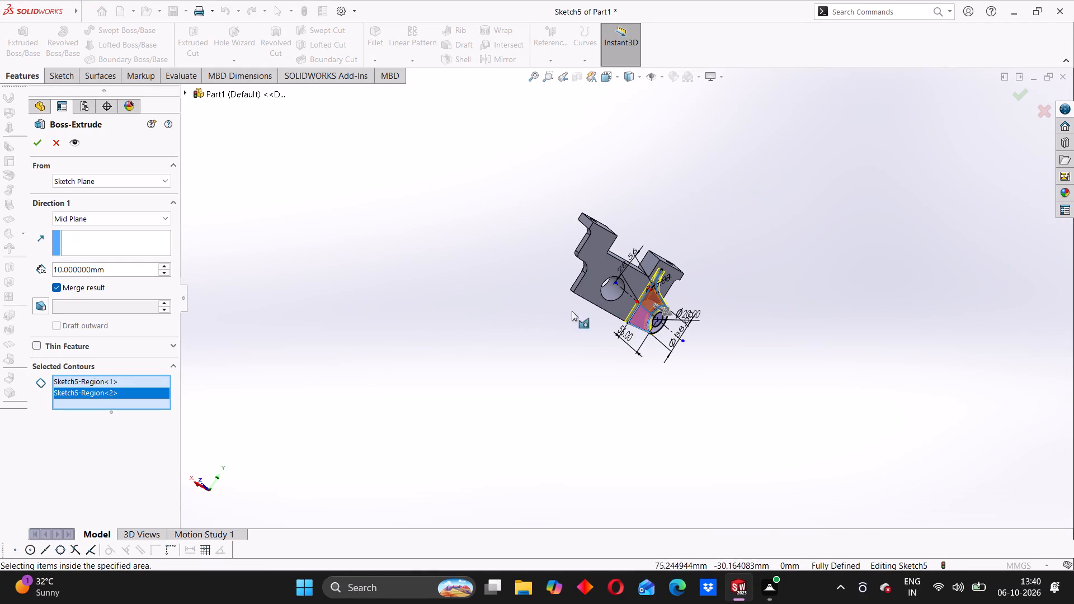
left_click(531, 321)
middle_click_drag(585, 370, 546, 357)
scroll(583, 370, "up", 1)
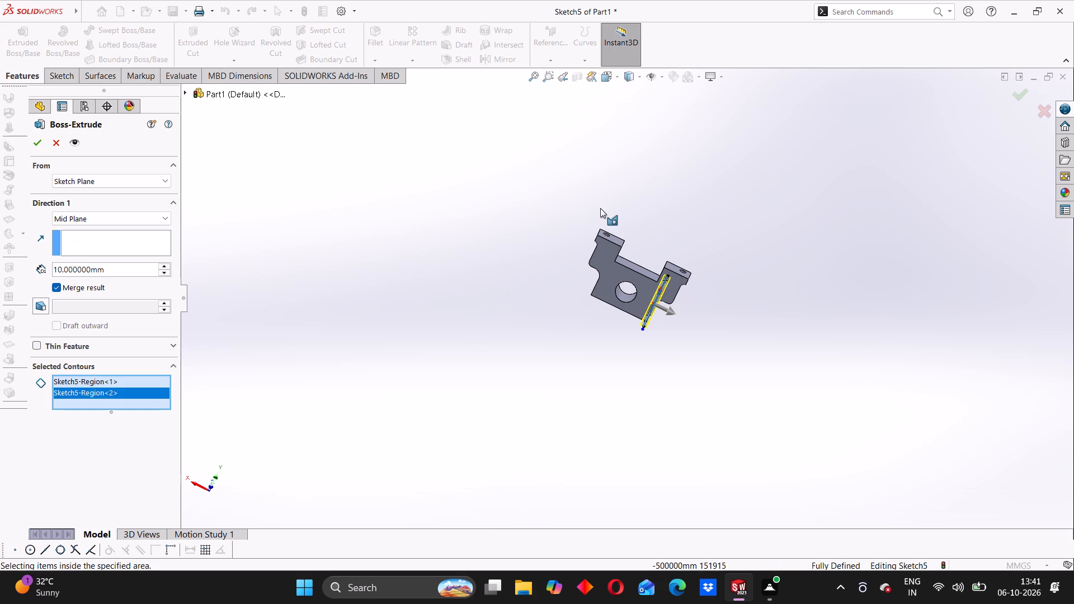
scroll(598, 290, "down", 1)
scroll(654, 288, "down", 2)
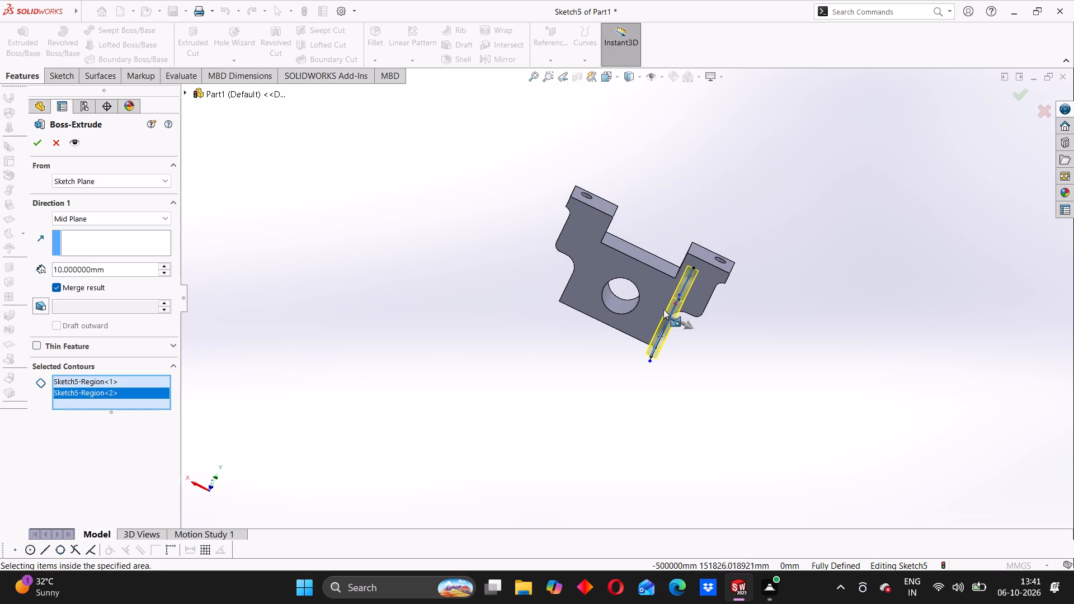
middle_click_drag(626, 397, 559, 330)
middle_click_drag(556, 331, 645, 354)
scroll(618, 330, "up", 2)
middle_click_drag(614, 339, 555, 323)
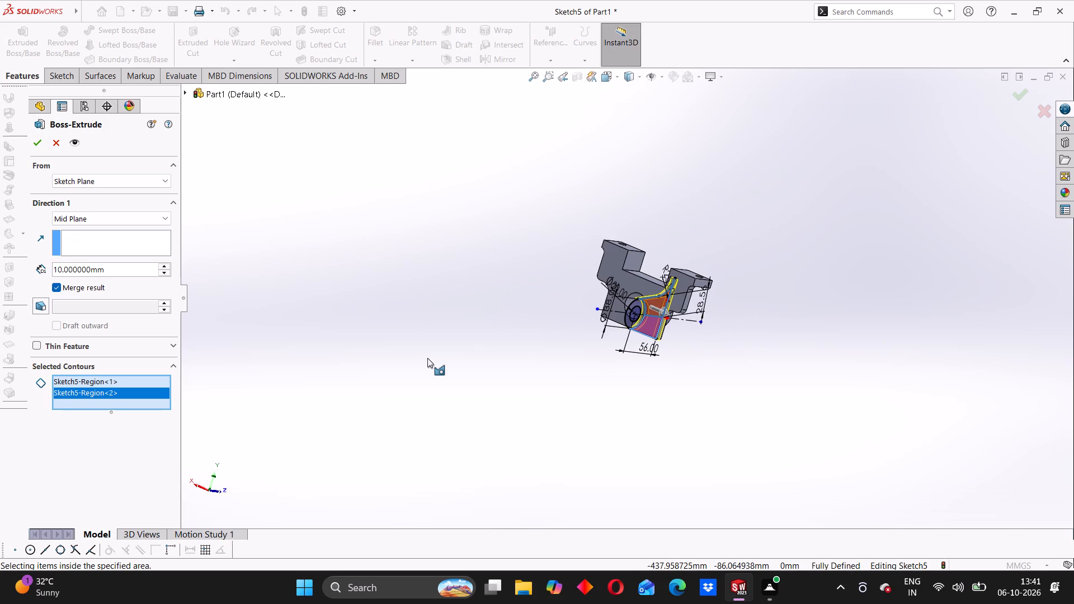
scroll(619, 302, "down", 2)
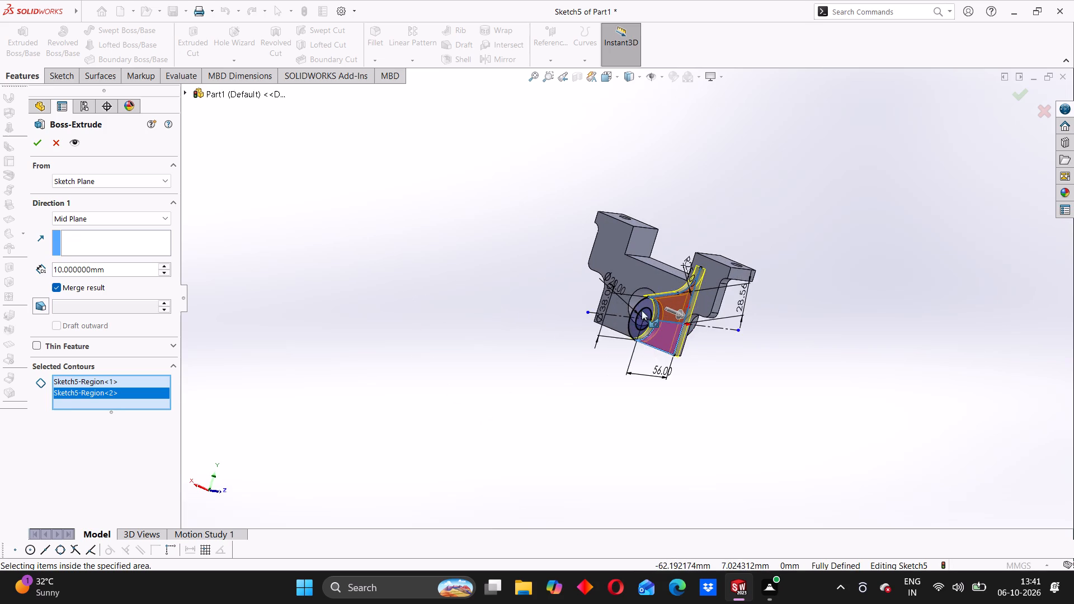
scroll(635, 320, "down", 6)
middle_click_drag(593, 363, 535, 331)
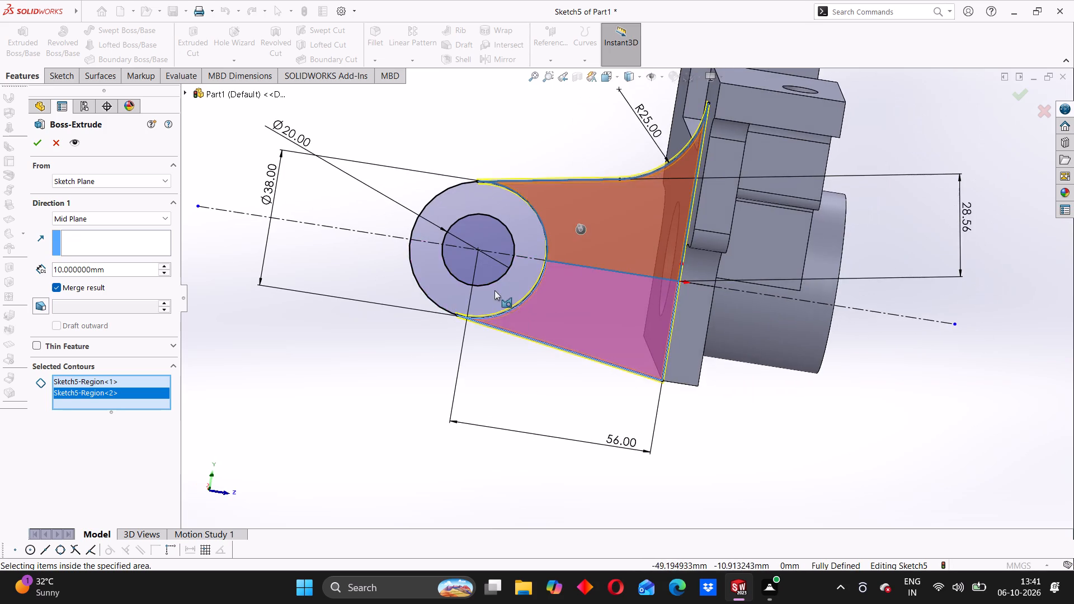
scroll(486, 278, "up", 3)
middle_click_drag(431, 328, 446, 327)
scroll(491, 303, "up", 2)
middle_click_drag(491, 304, 494, 308)
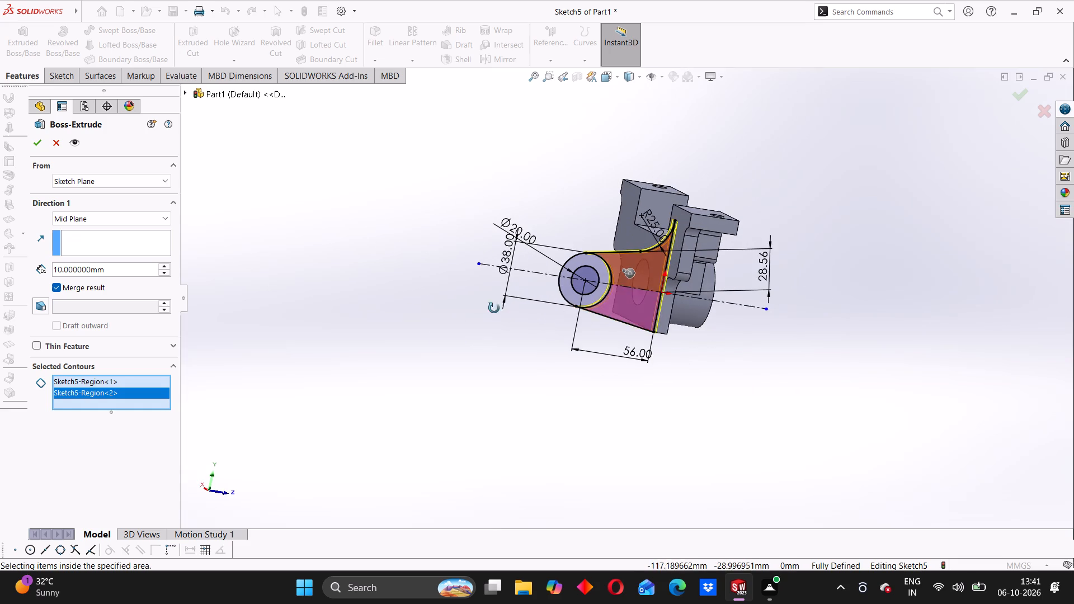
middle_click_drag(494, 308, 503, 310)
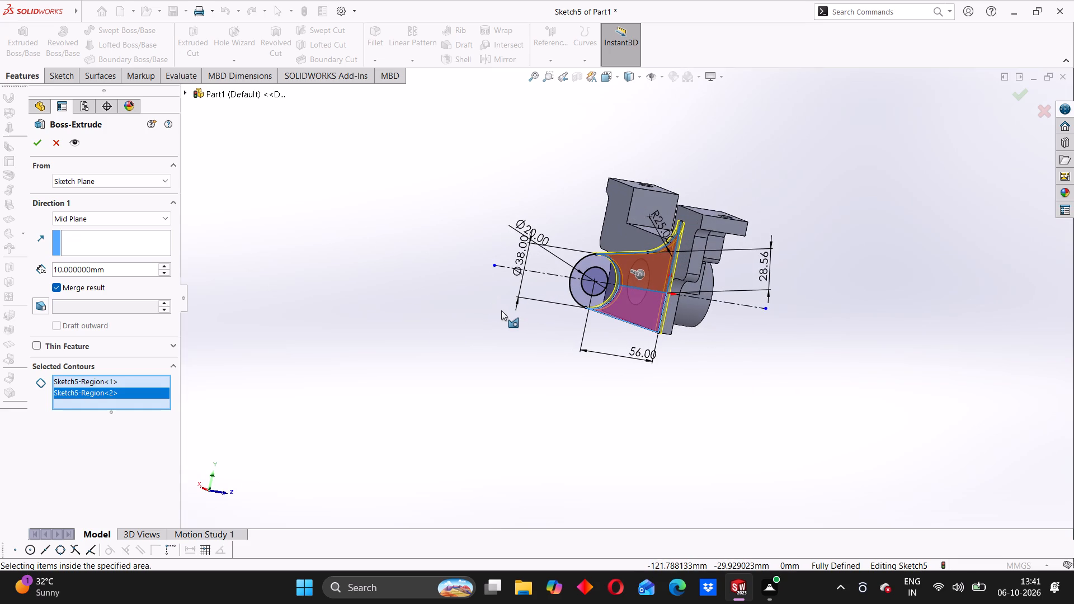
scroll(571, 271, "down", 3)
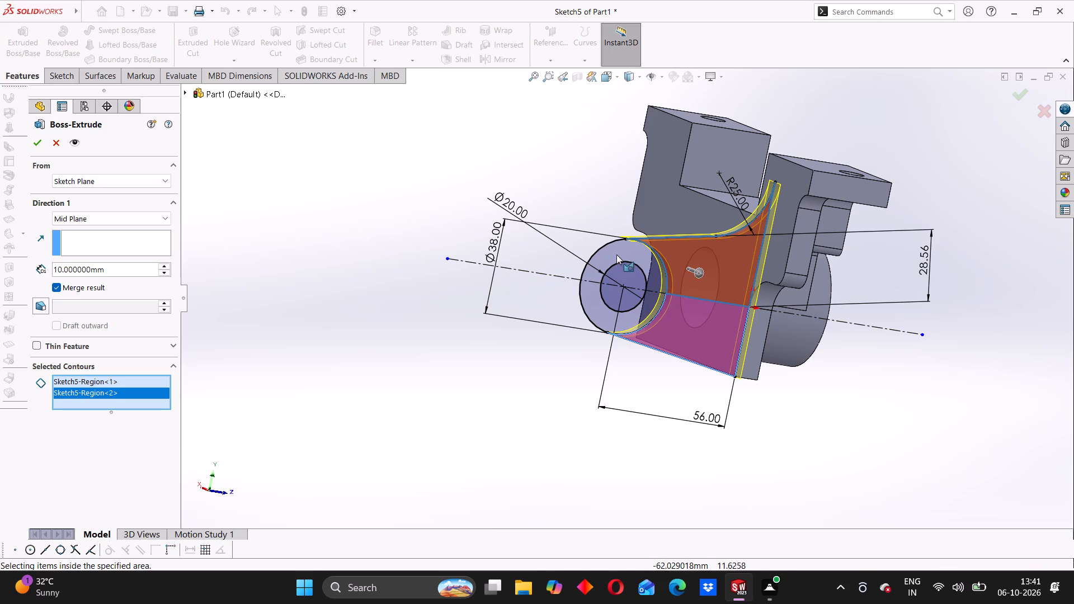
scroll(531, 327, "up", 2)
middle_click_drag(515, 377, 547, 371)
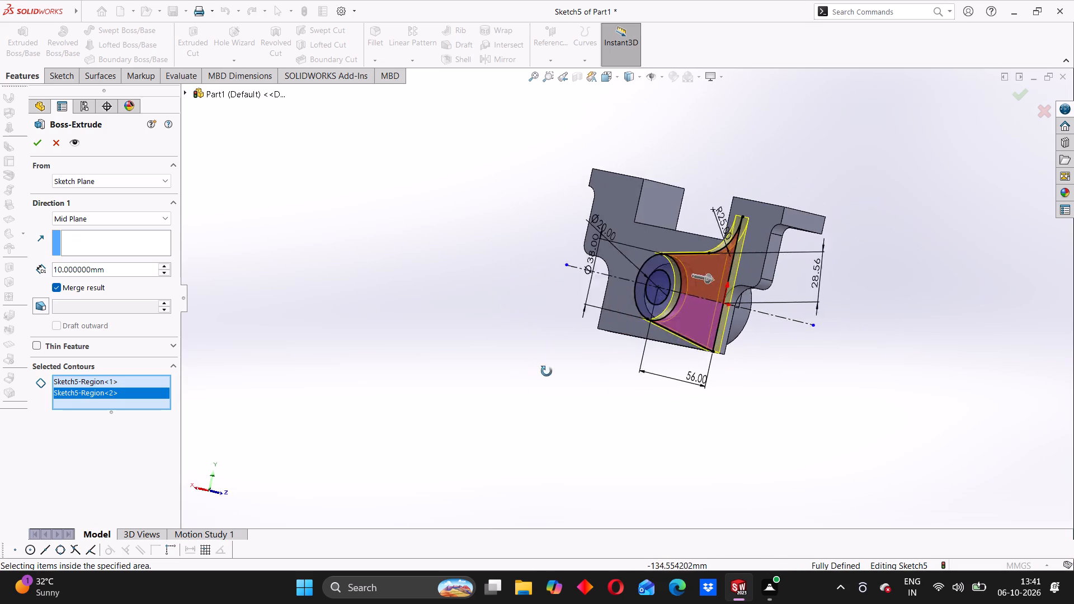
middle_click_drag(547, 371, 607, 410)
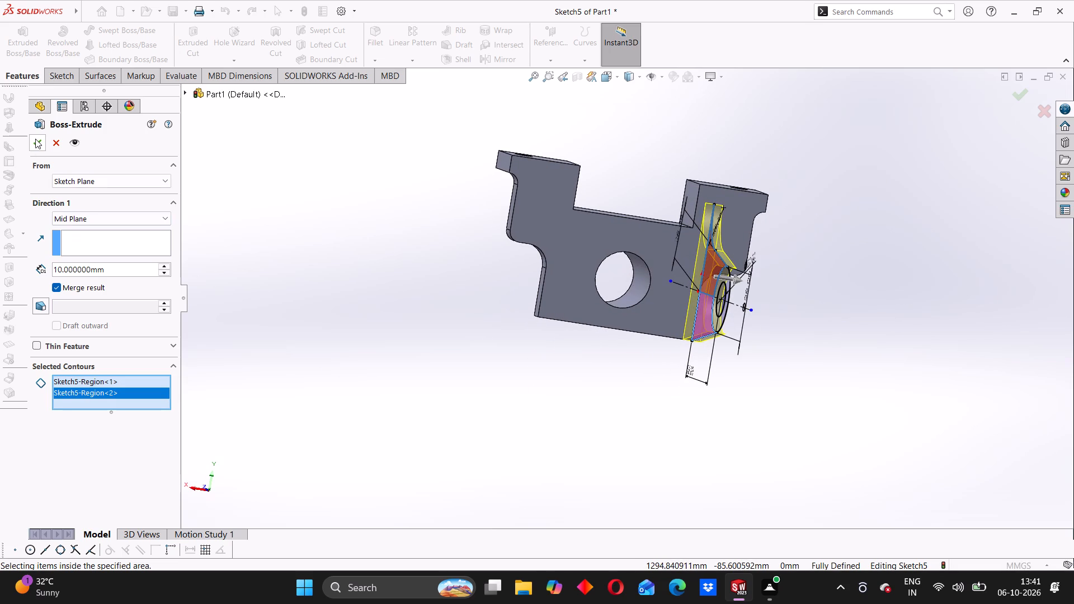
Create the side arm's web as a 10 mm Mid Plane boss merged with the bracket.
left_click(35, 139)
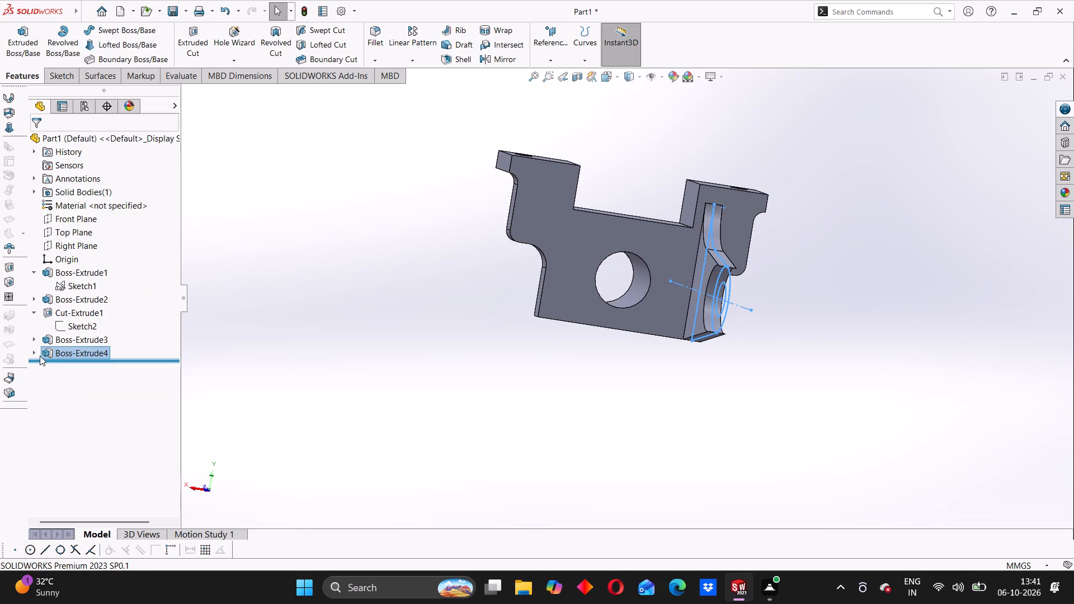
Extrude both halves of the ring between the 20 mm and 38 mm circles of Sketch5 16 mm Mid Plane, merging the result.
left_click(34, 354)
left_click(70, 375)
left_click(74, 367)
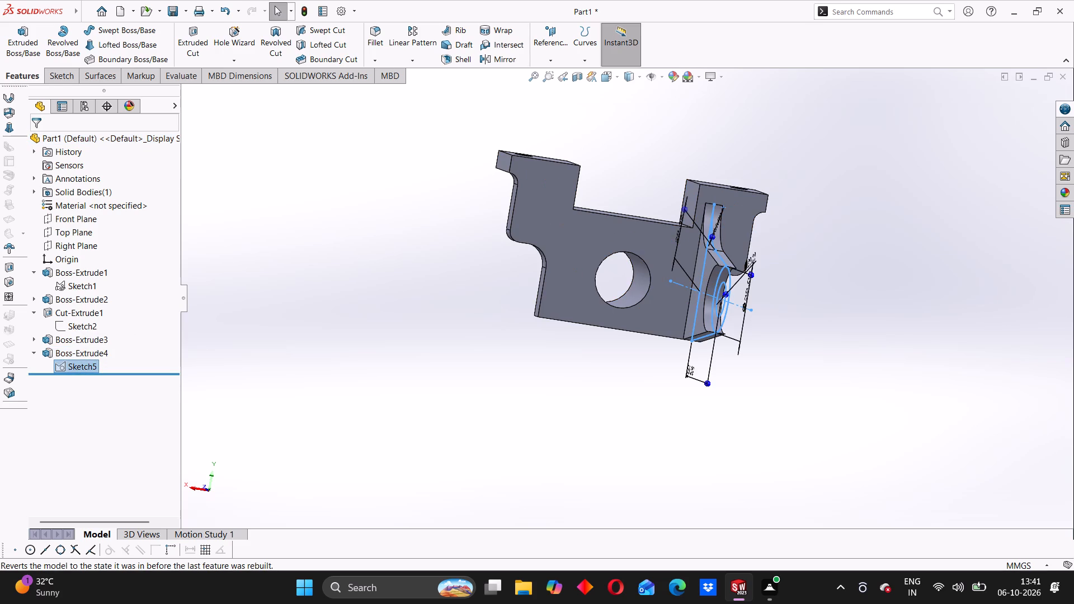
left_click(32, 42)
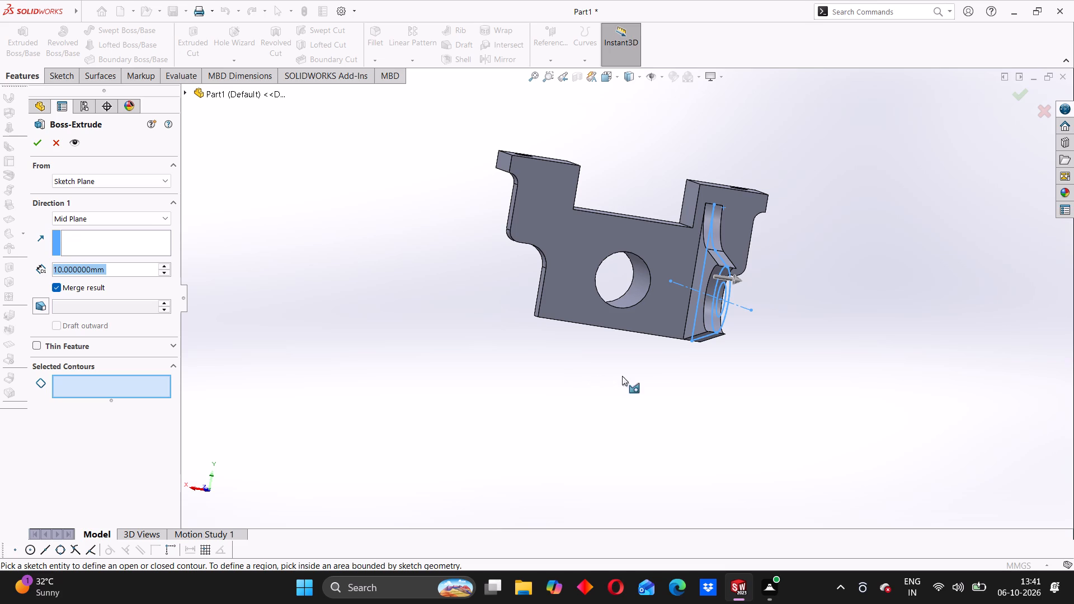
middle_click_drag(604, 366, 523, 370)
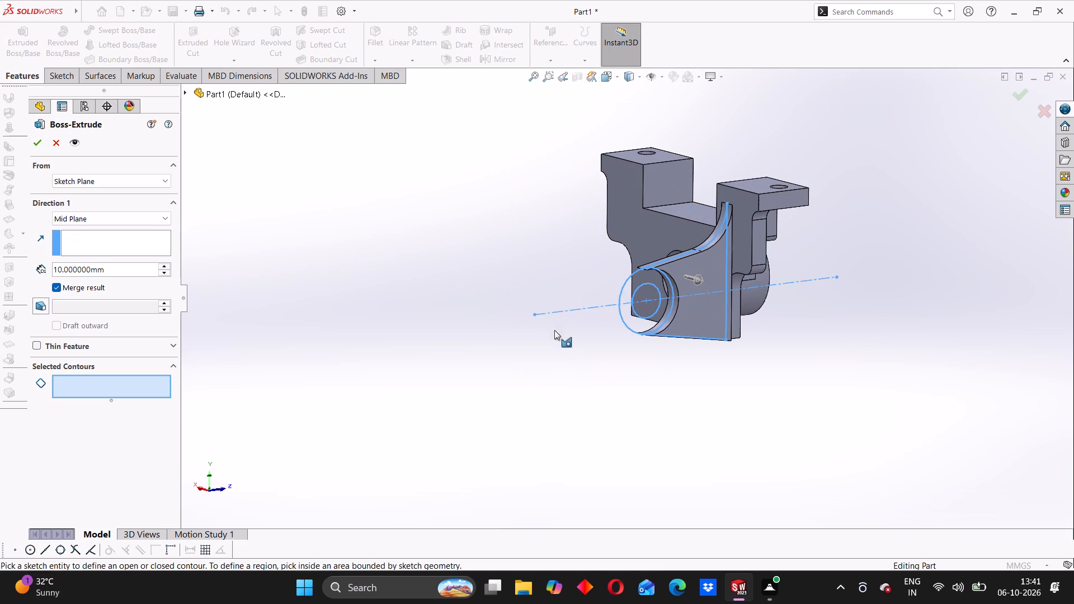
left_click(642, 279)
left_click(637, 322)
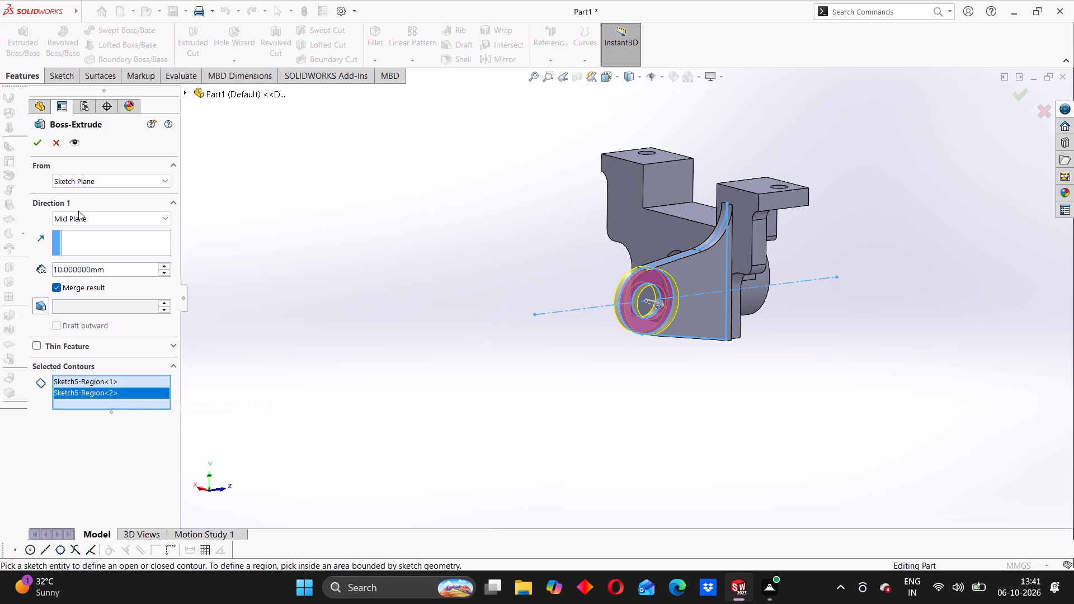
left_click_drag(115, 268, 49, 262)
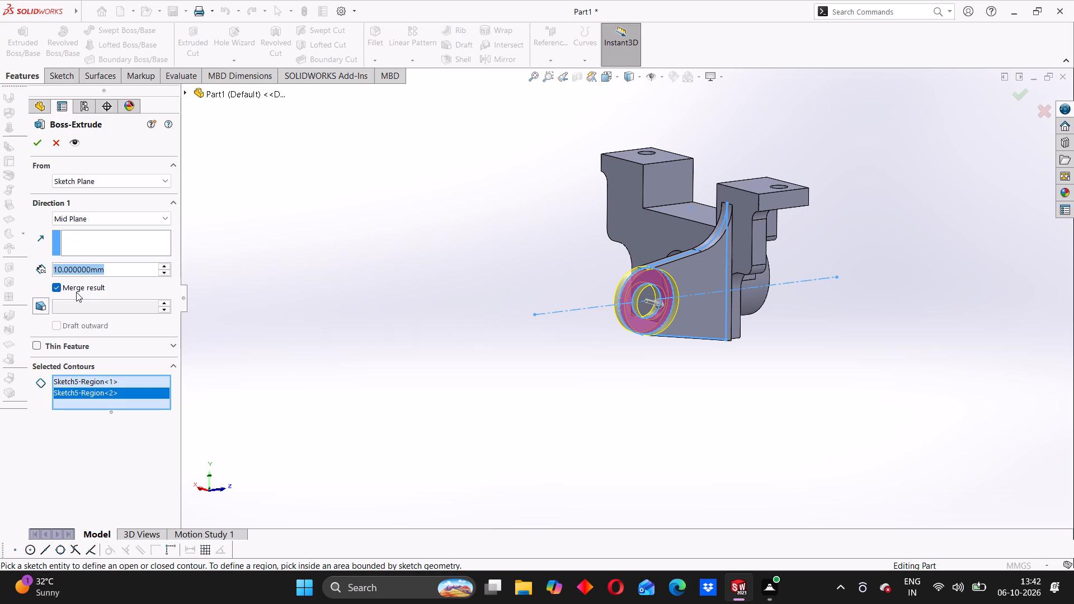
type("16")
key("Return")
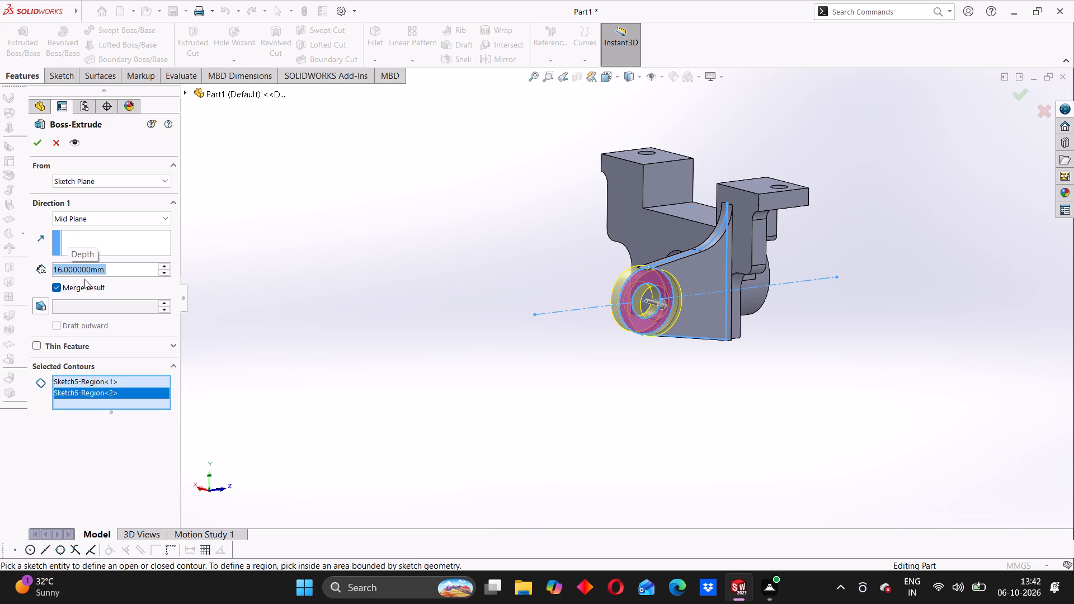
left_click(39, 148)
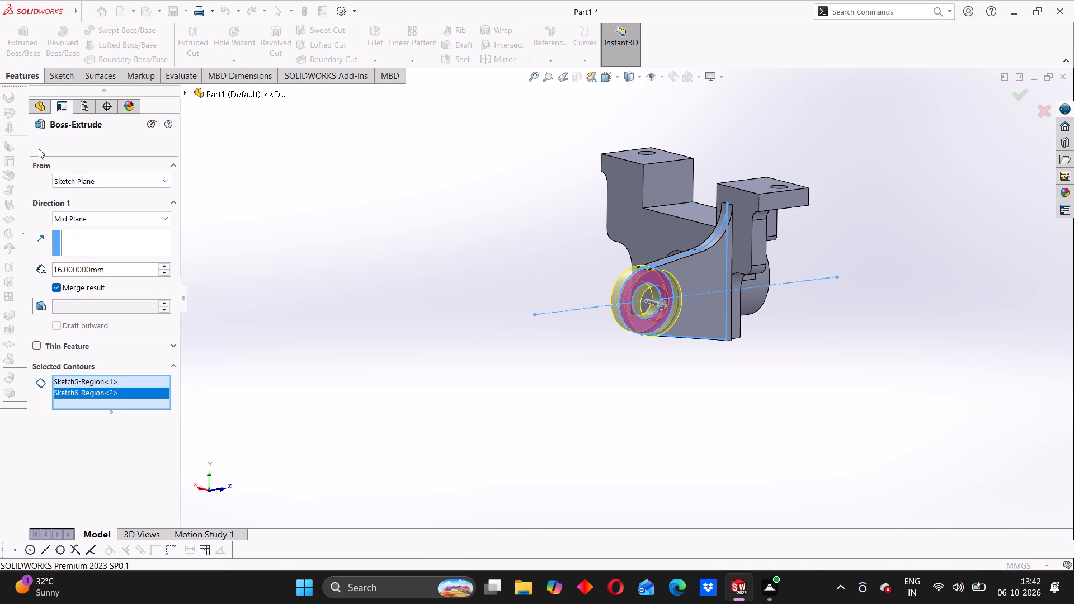
Inspect the side arm and its ring on the bracket from the front, back and underside.
middle_click_drag(669, 390, 690, 397)
left_click(585, 404)
middle_click_drag(593, 395, 629, 401)
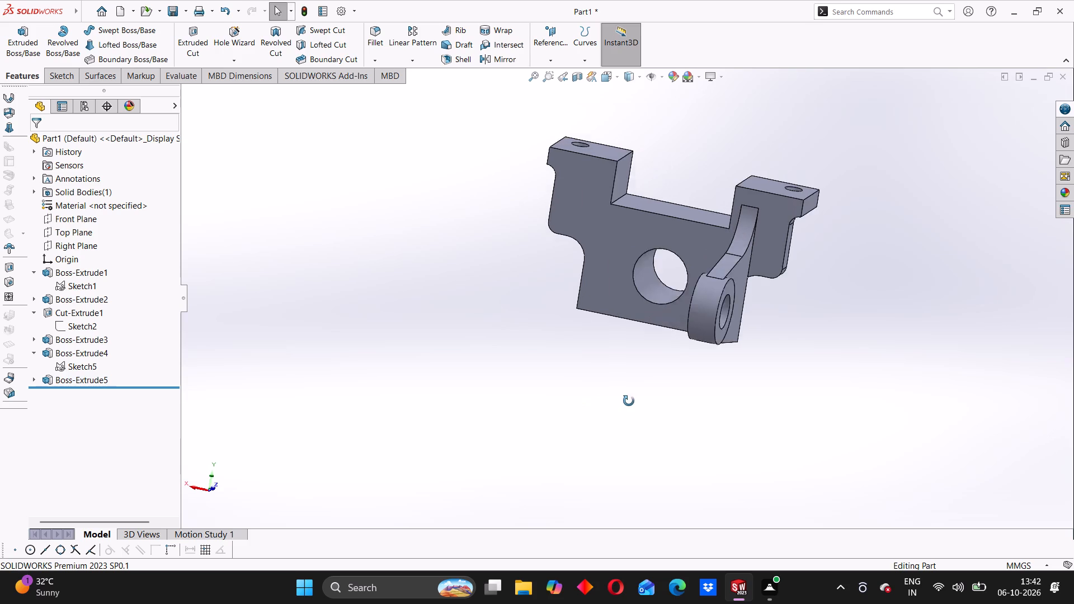
middle_click_drag(629, 401, 633, 400)
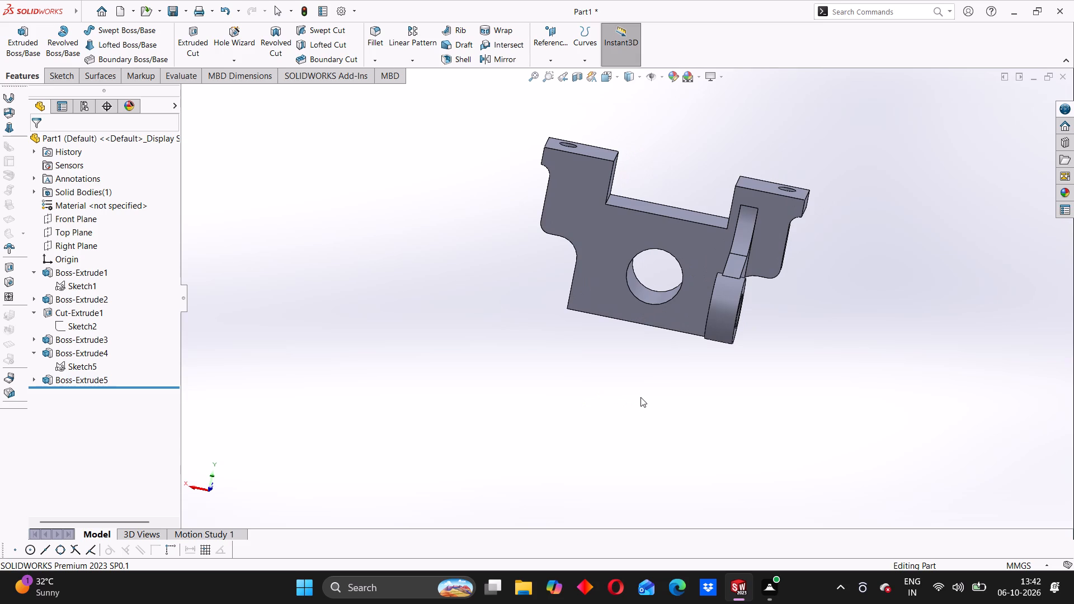
middle_click_drag(657, 369, 434, 355)
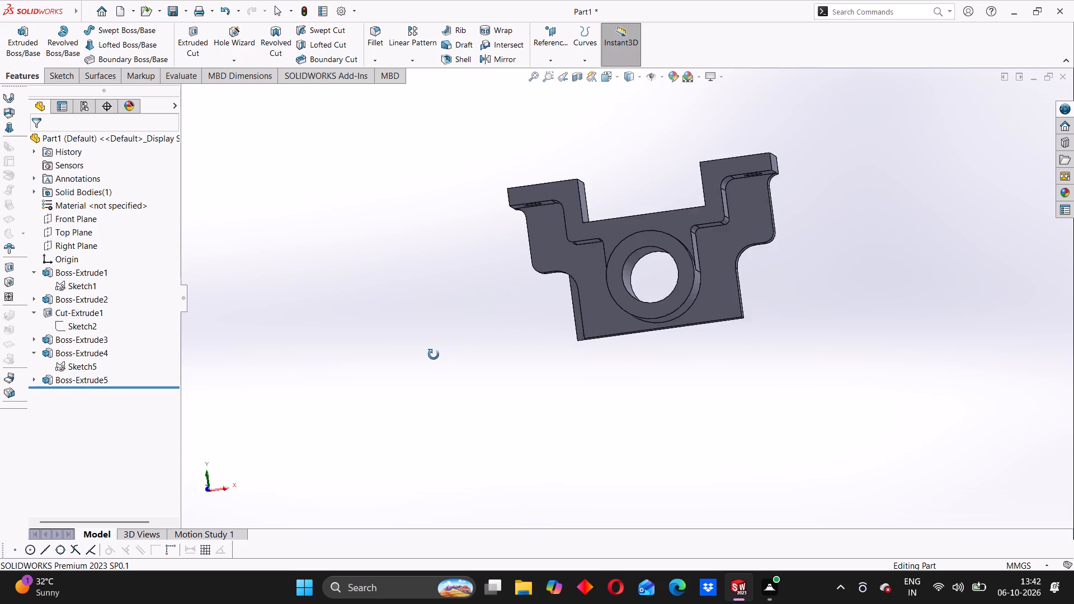
middle_click_drag(434, 355, 649, 416)
middle_click_drag(611, 367, 643, 337)
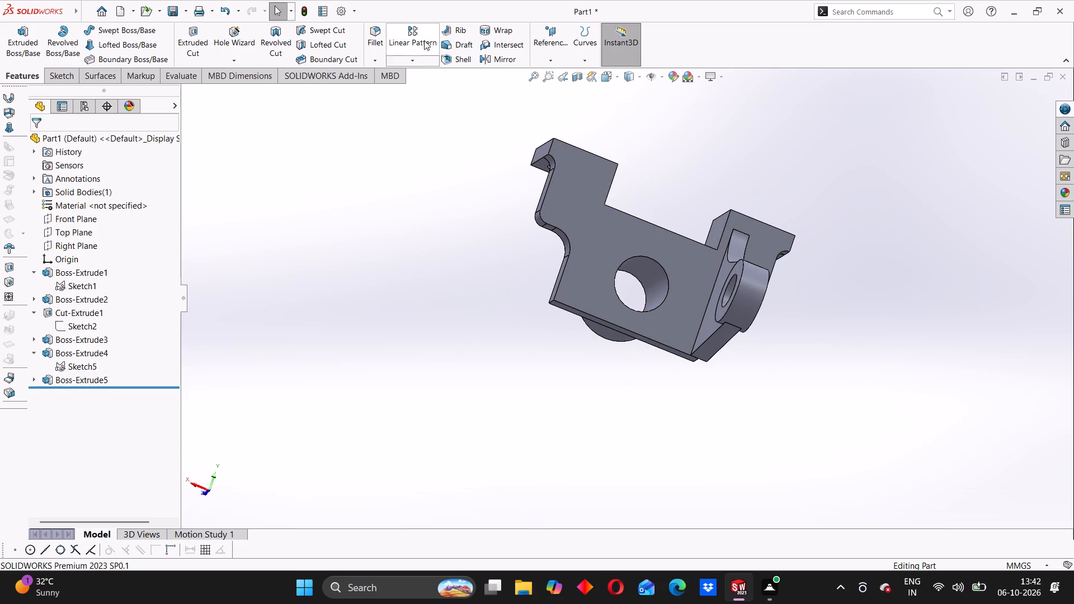
Fillet the two inside corner edges of the bracket's upper recess, where its floor meets the uprights, with a 3 mm radius.
left_click(378, 39)
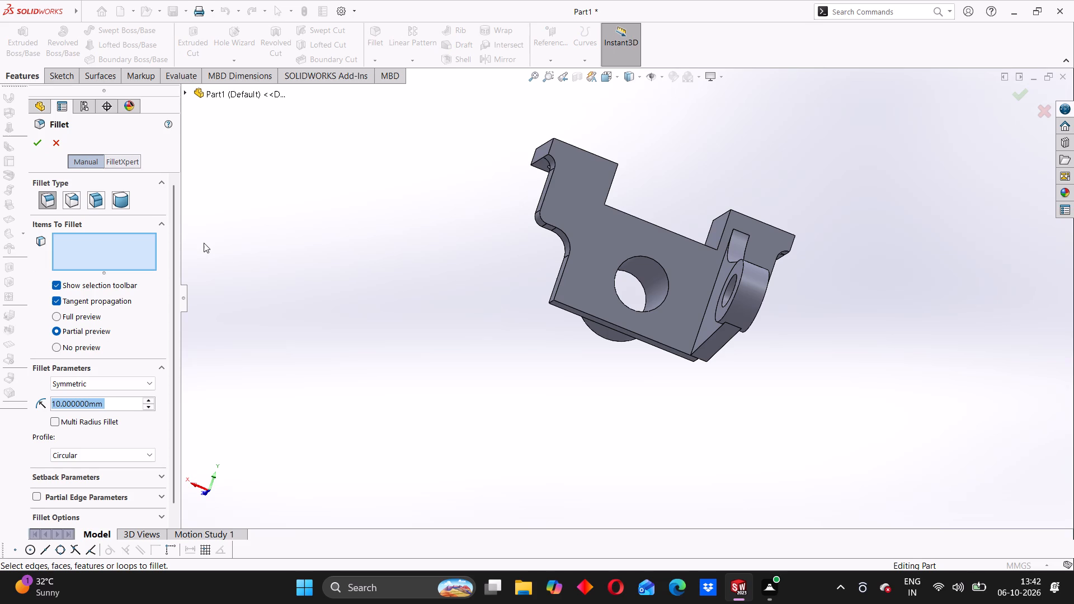
key("3")
key("Return")
middle_click_drag(519, 328, 730, 140)
middle_click_drag(685, 290, 632, 152)
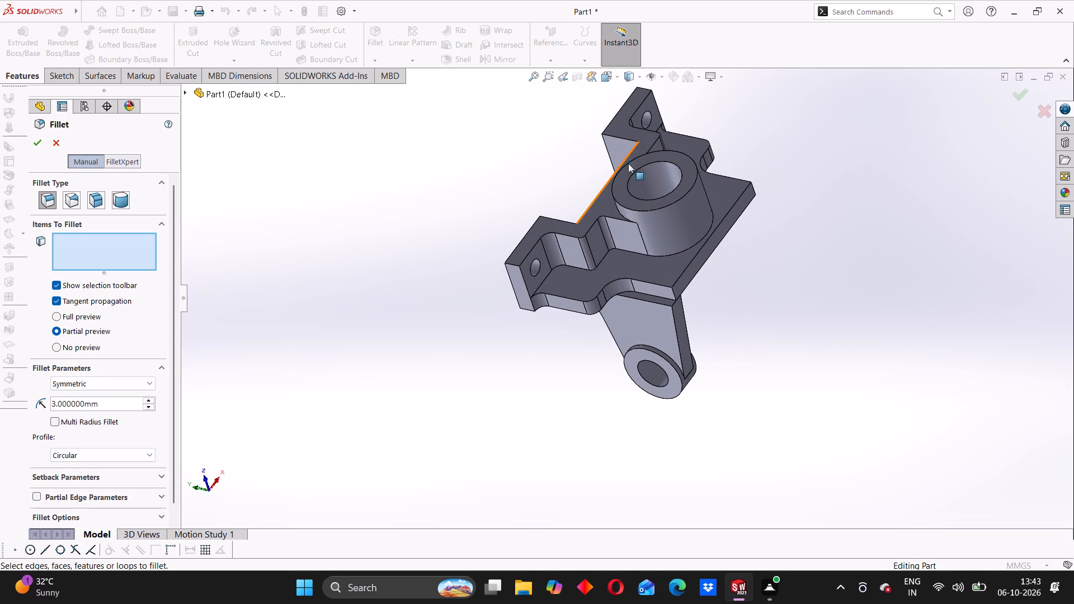
scroll(576, 247, "down", 1)
middle_click_drag(576, 248, 626, 430)
scroll(643, 348, "down", 4)
middle_click_drag(657, 307, 667, 372)
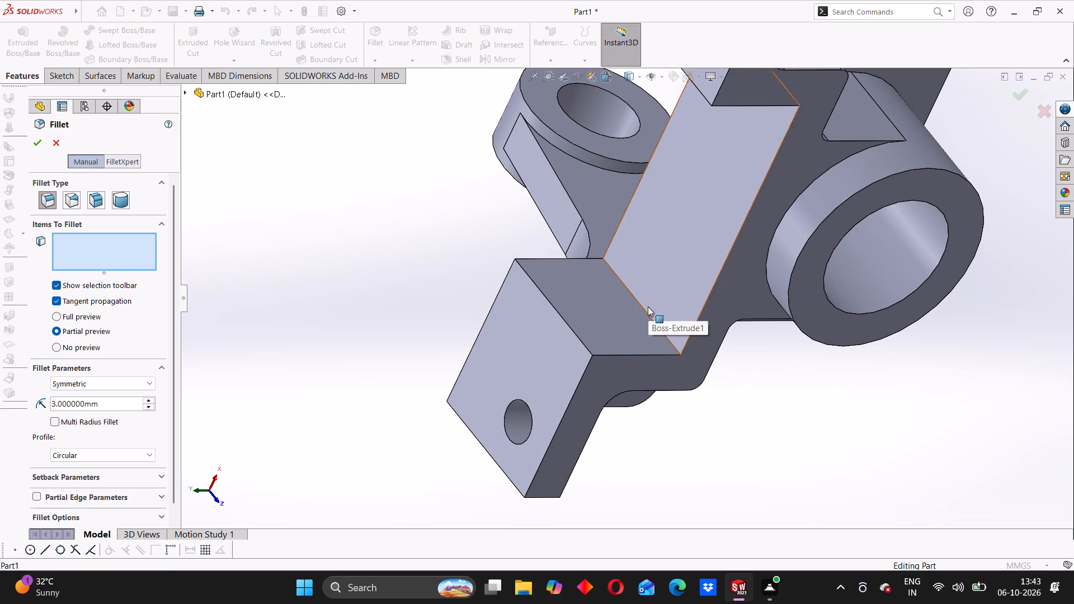
left_click(647, 313)
scroll(673, 246, "up", 1)
middle_click_drag(667, 259, 684, 198)
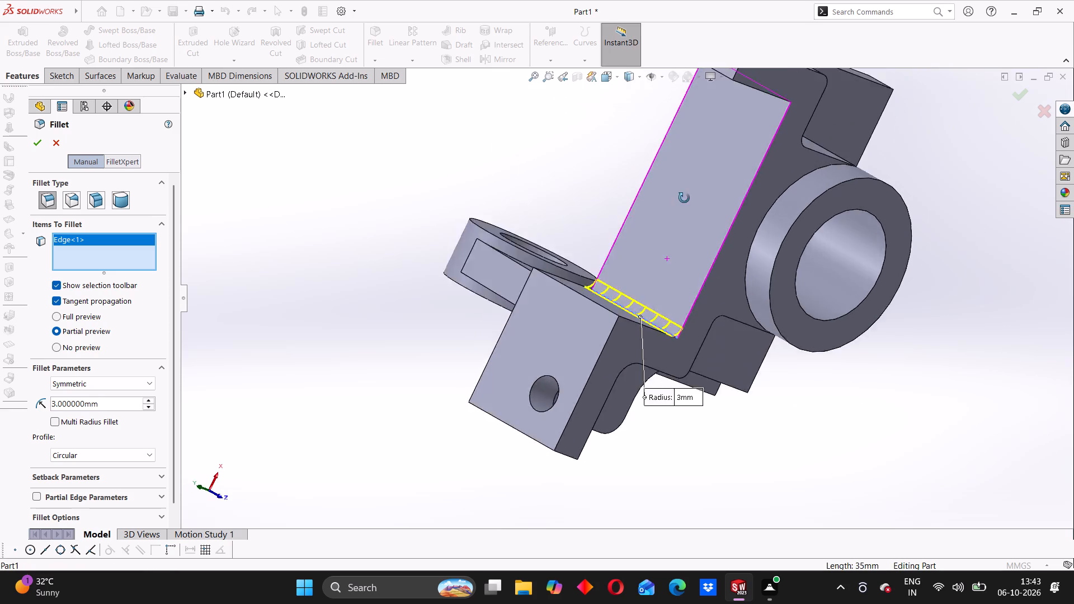
middle_click_drag(684, 198, 712, 89)
scroll(730, 126, "up", 1)
left_click(731, 153)
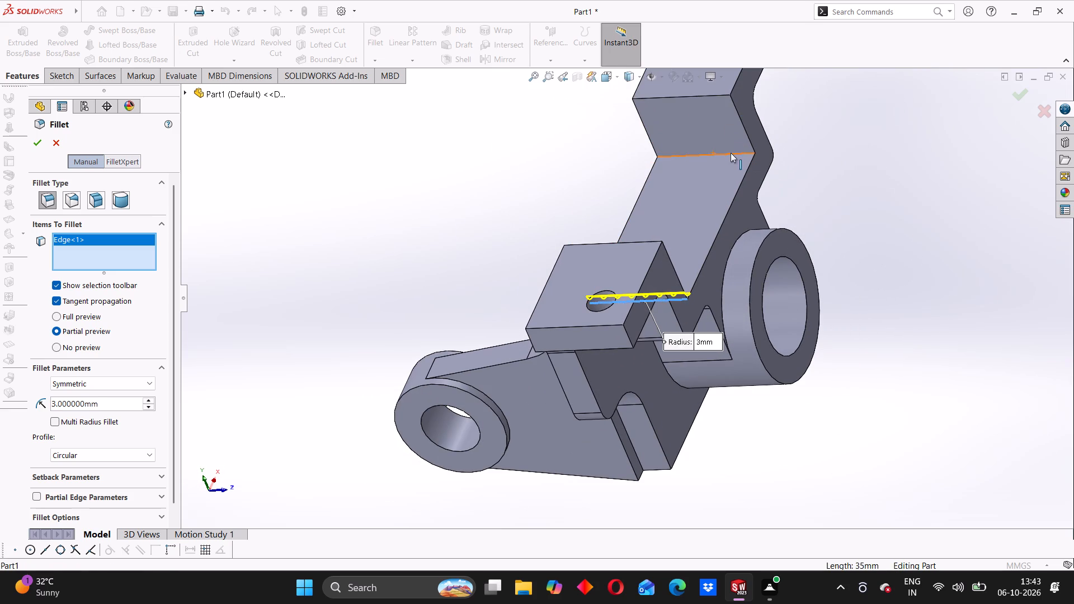
left_click(36, 139)
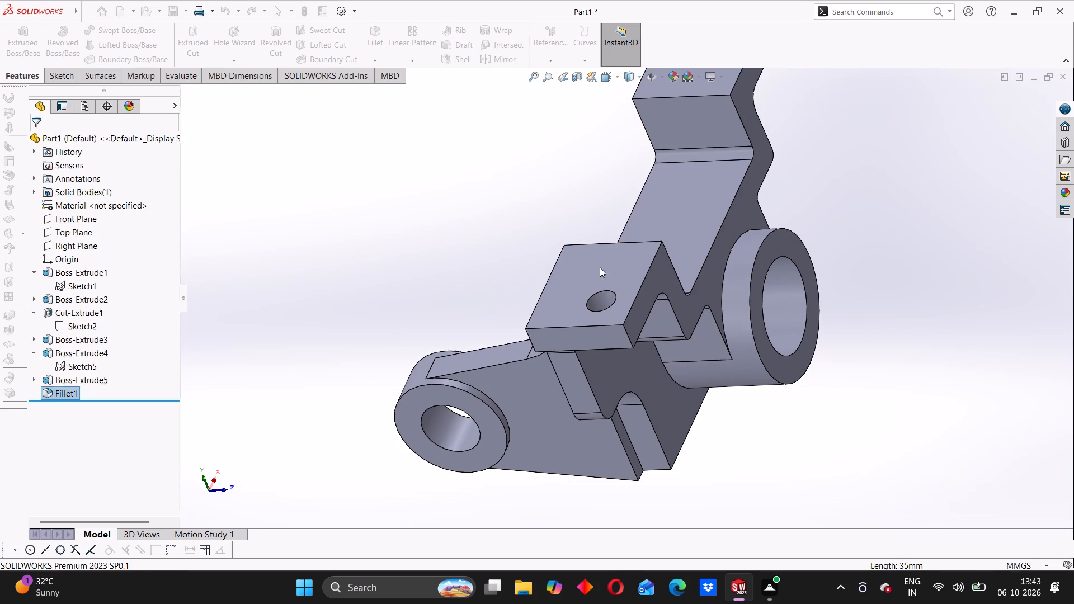
Examine the bracket's bore boss, stepped pads and side arm from several sides.
scroll(815, 324, "up", 2)
middle_click_drag(719, 412, 557, 372)
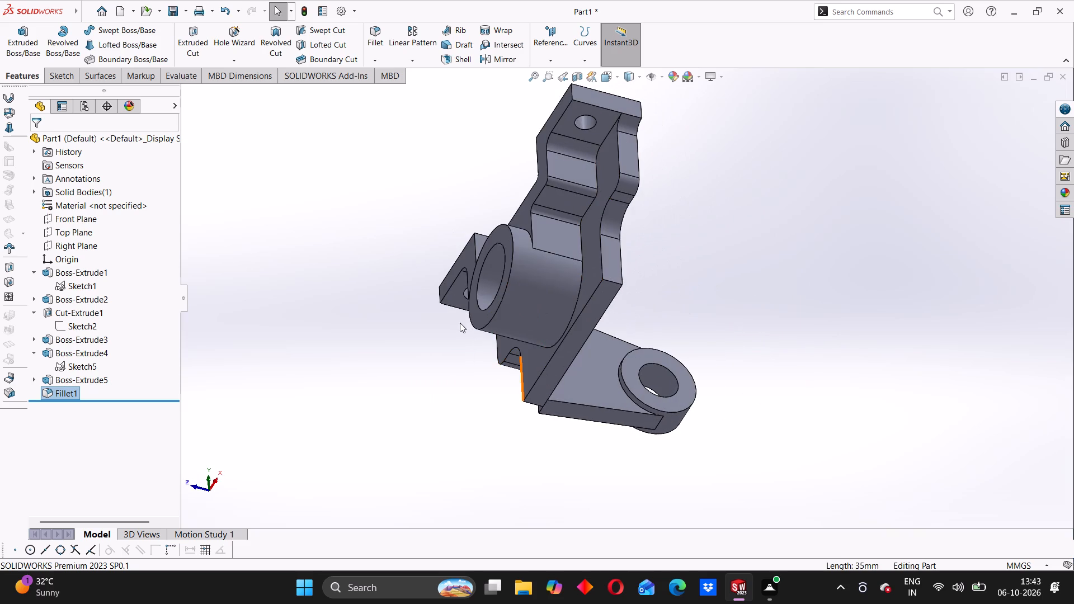
middle_click_drag(478, 321, 419, 409)
scroll(414, 307, "down", 3)
middle_click_drag(421, 315, 529, 345)
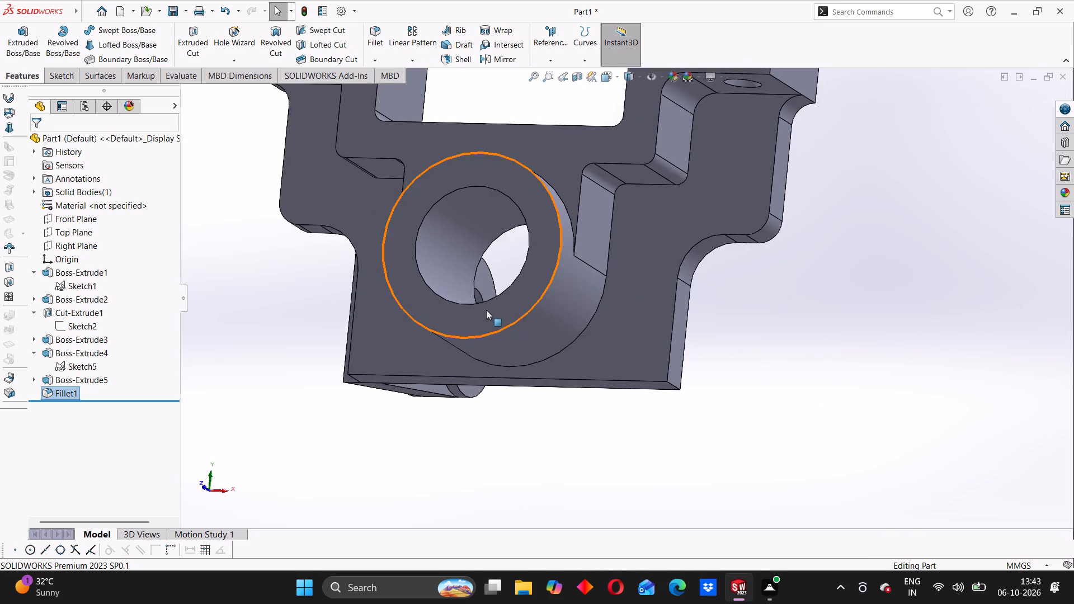
scroll(486, 309, "up", 4)
middle_click_drag(422, 352, 519, 308)
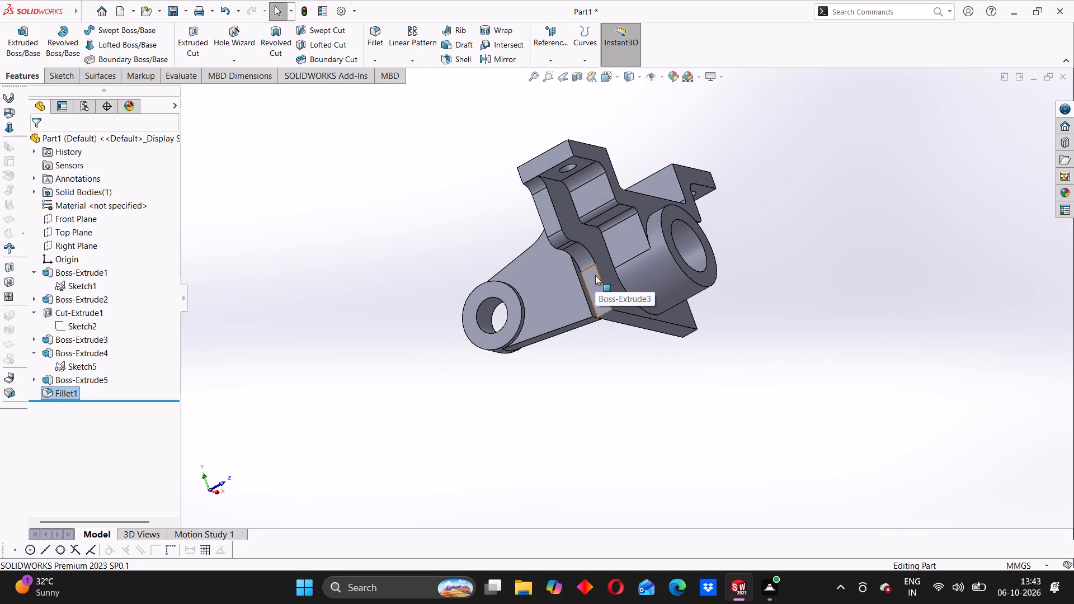
middle_click_drag(607, 359, 607, 355)
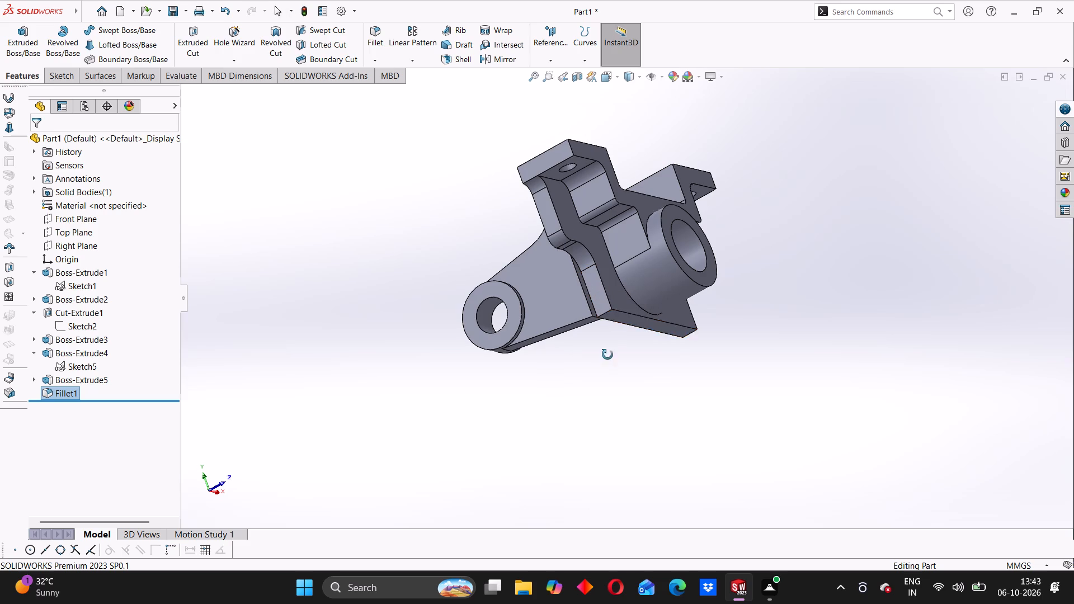
middle_click_drag(607, 355, 631, 201)
scroll(615, 249, "up", 2)
middle_click_drag(571, 429, 526, 180)
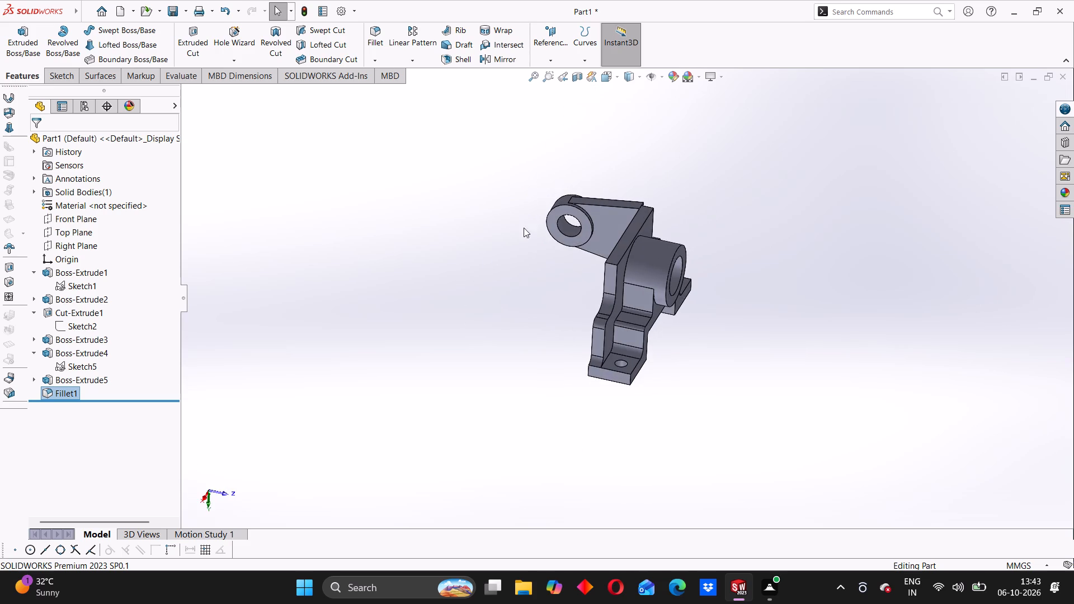
Open the side arm's Sketch5 for editing and delete the slanted 28.56 mm dimension between its upper sloping line and the origin.
middle_click_drag(525, 328, 609, 360)
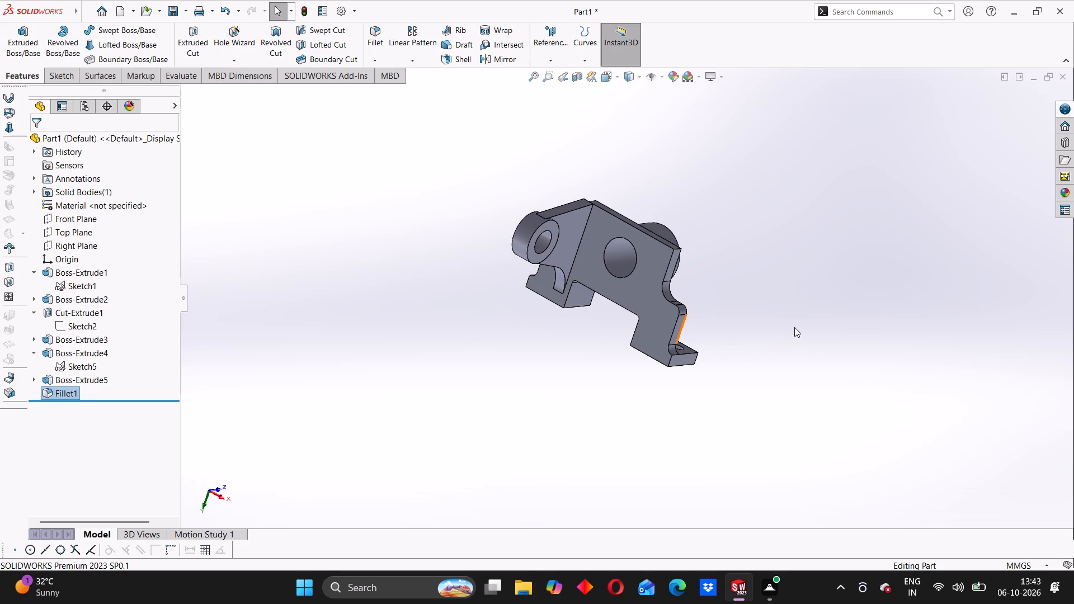
scroll(755, 308, "down", 1)
middle_click_drag(574, 295, 655, 370)
middle_click_drag(639, 365, 597, 345)
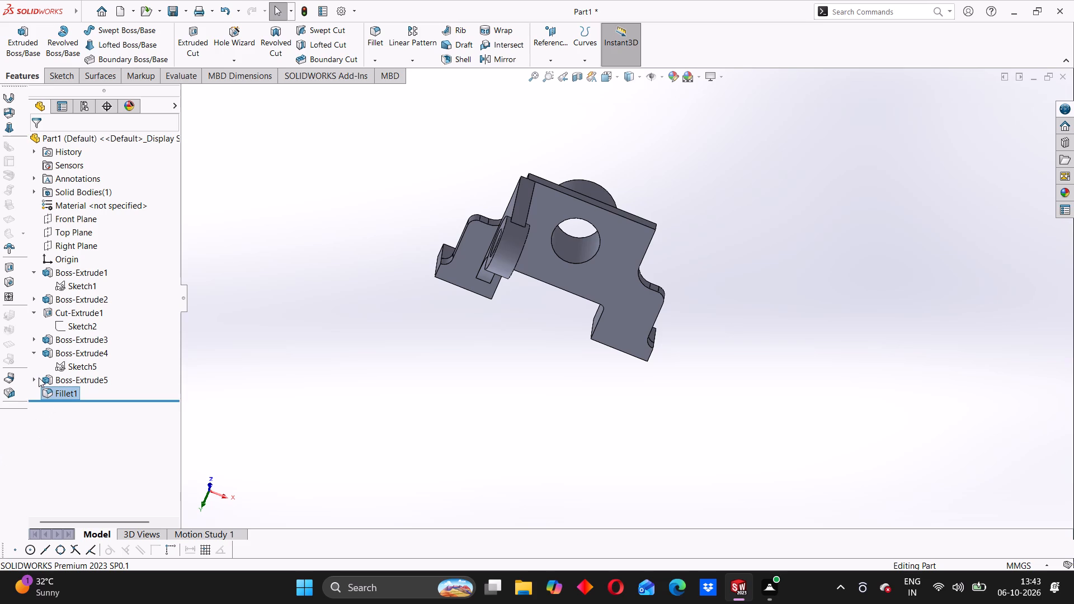
left_click(38, 377)
left_click(73, 392)
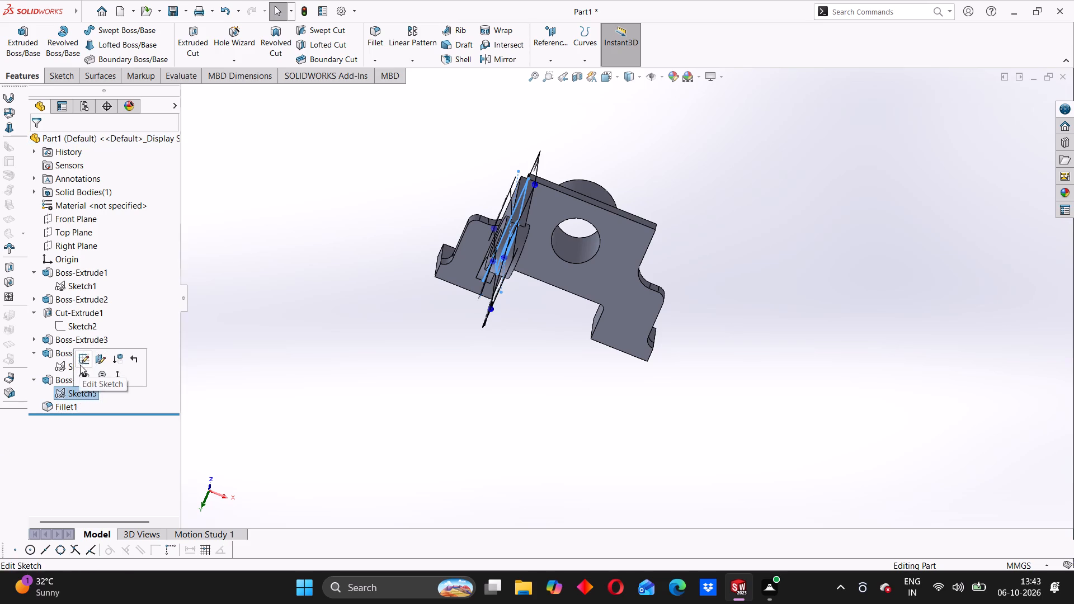
left_click(83, 356)
scroll(544, 273, "up", 2)
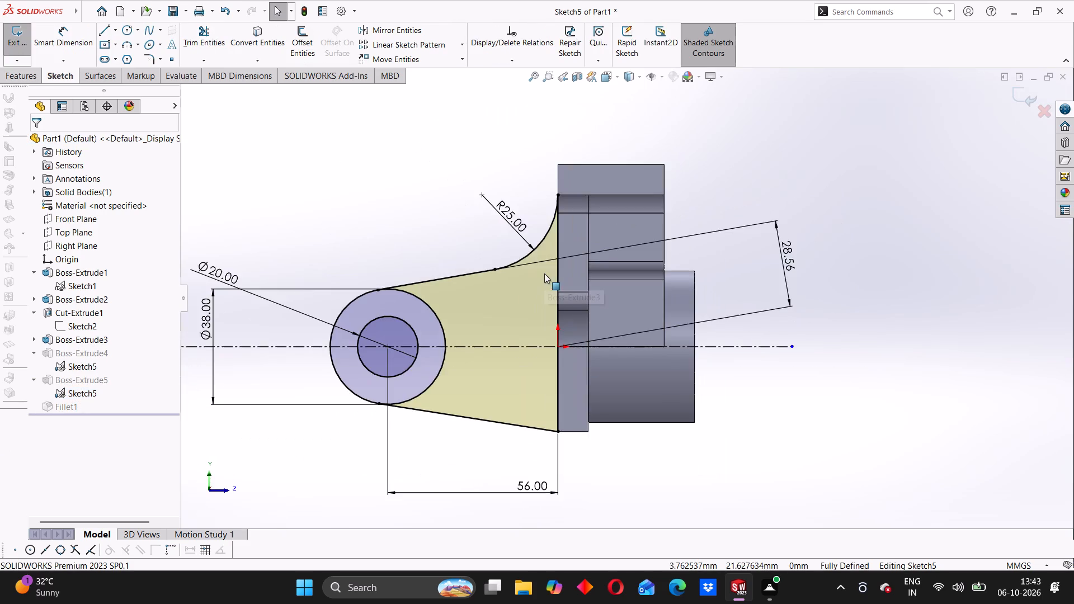
scroll(550, 286, "up", 2)
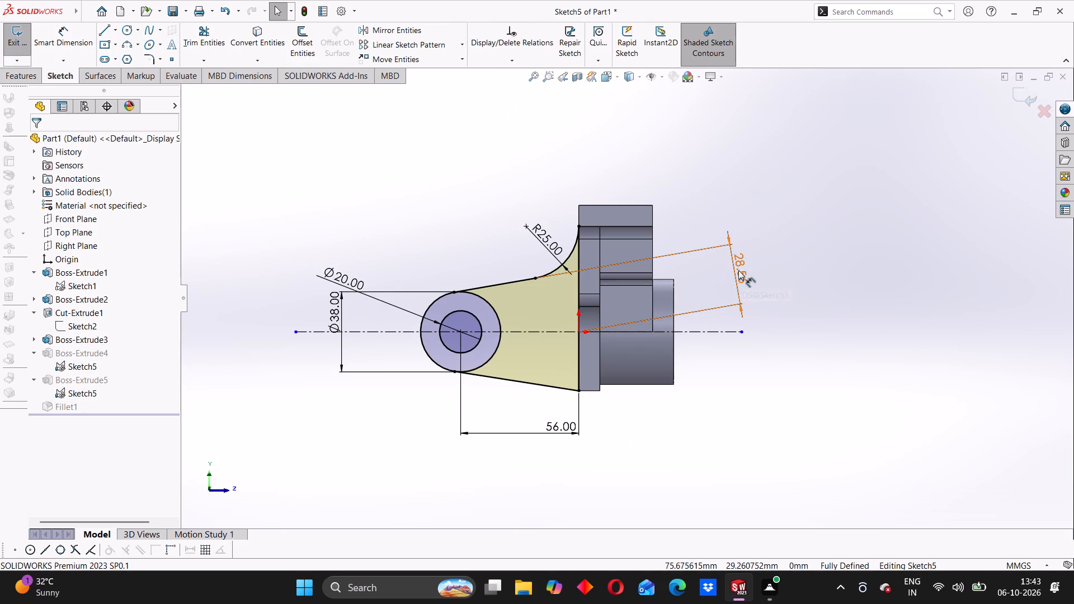
left_click(738, 270)
key("Delete")
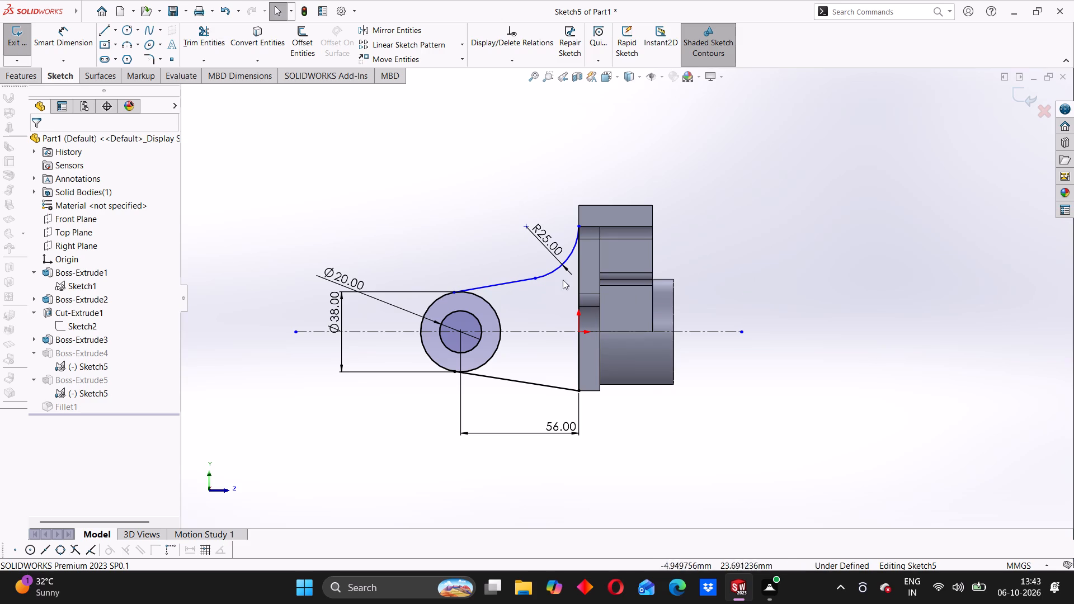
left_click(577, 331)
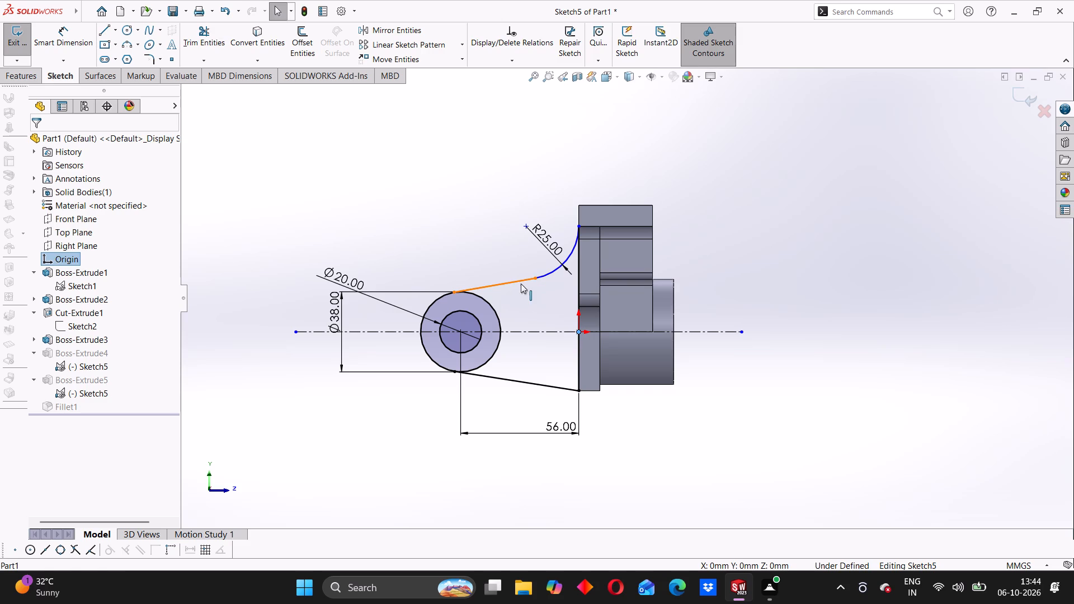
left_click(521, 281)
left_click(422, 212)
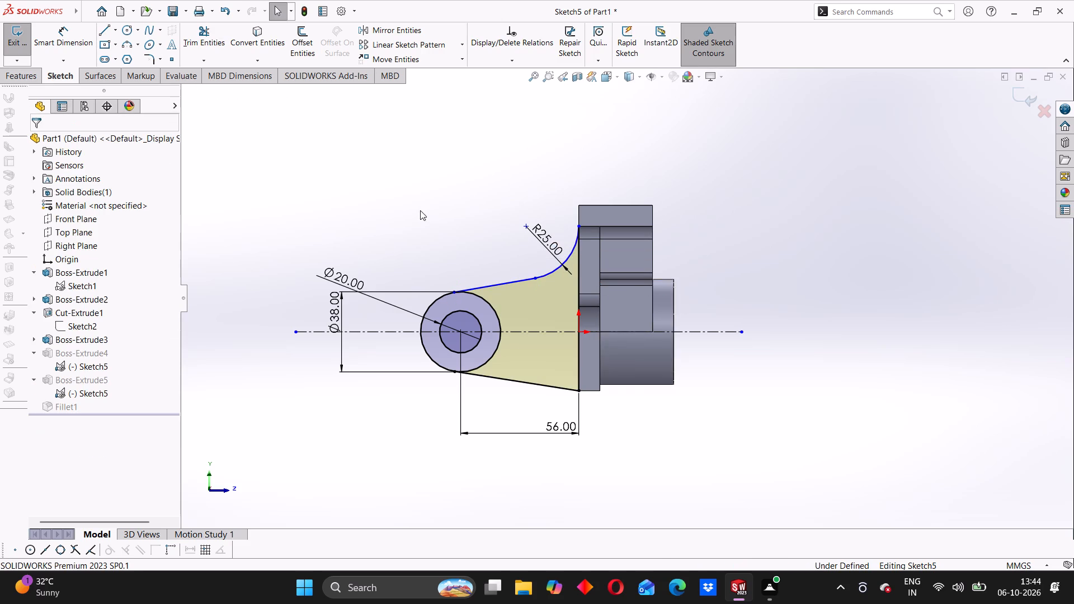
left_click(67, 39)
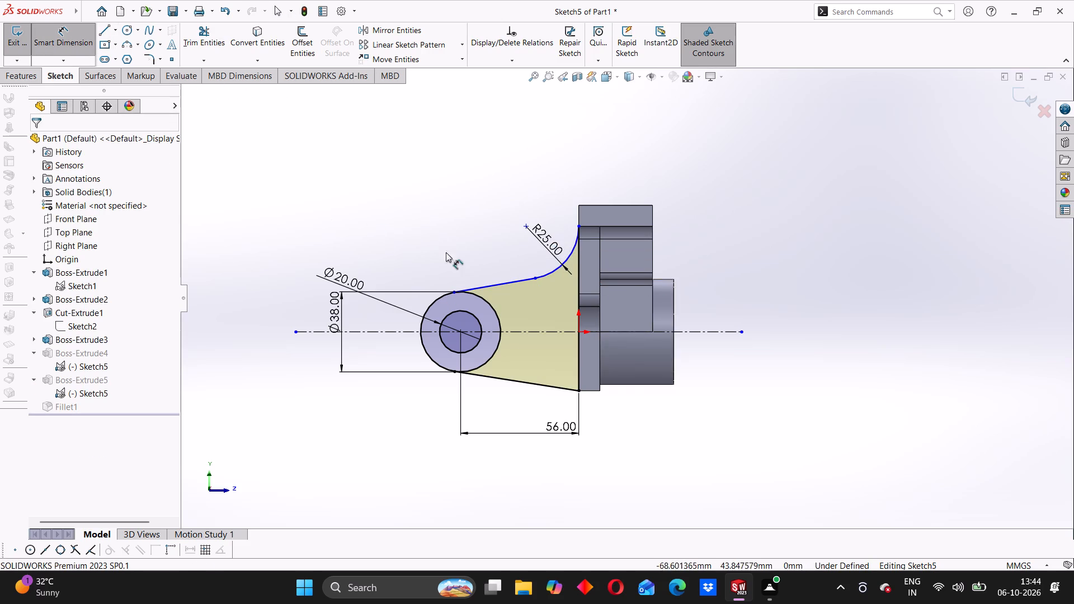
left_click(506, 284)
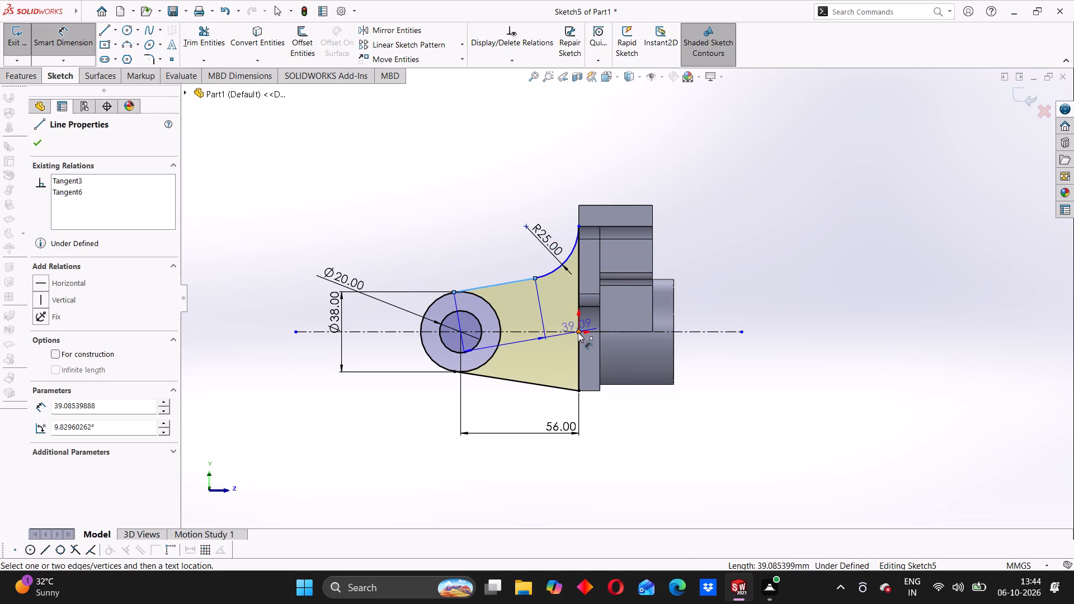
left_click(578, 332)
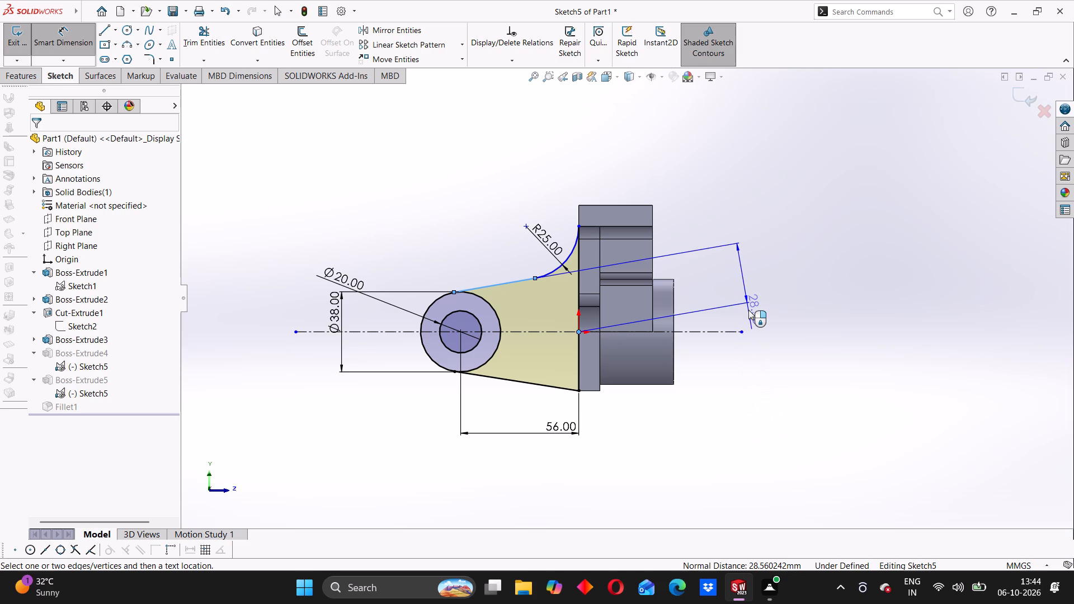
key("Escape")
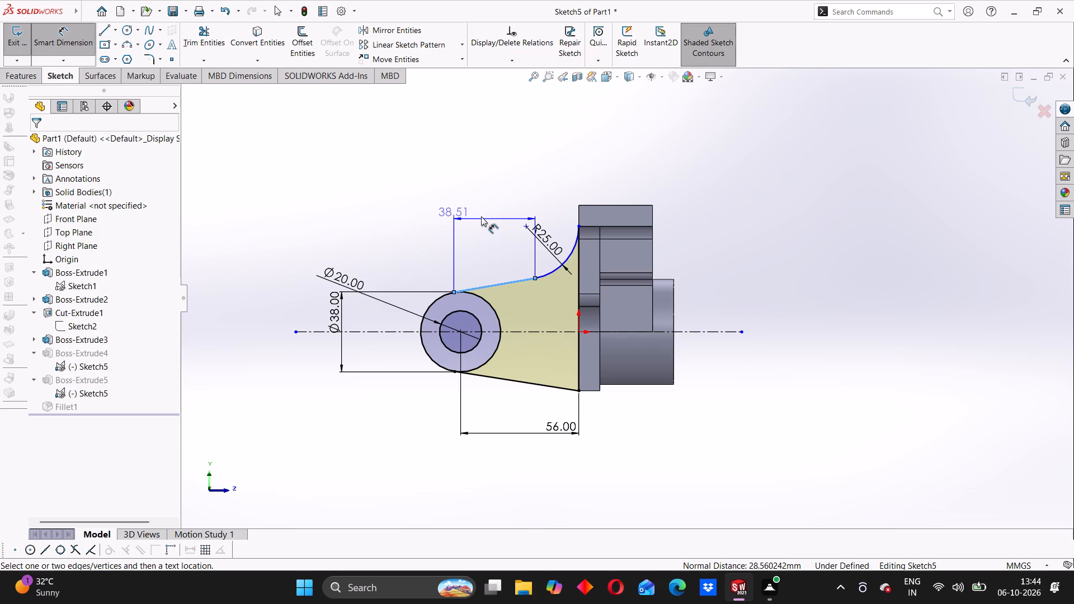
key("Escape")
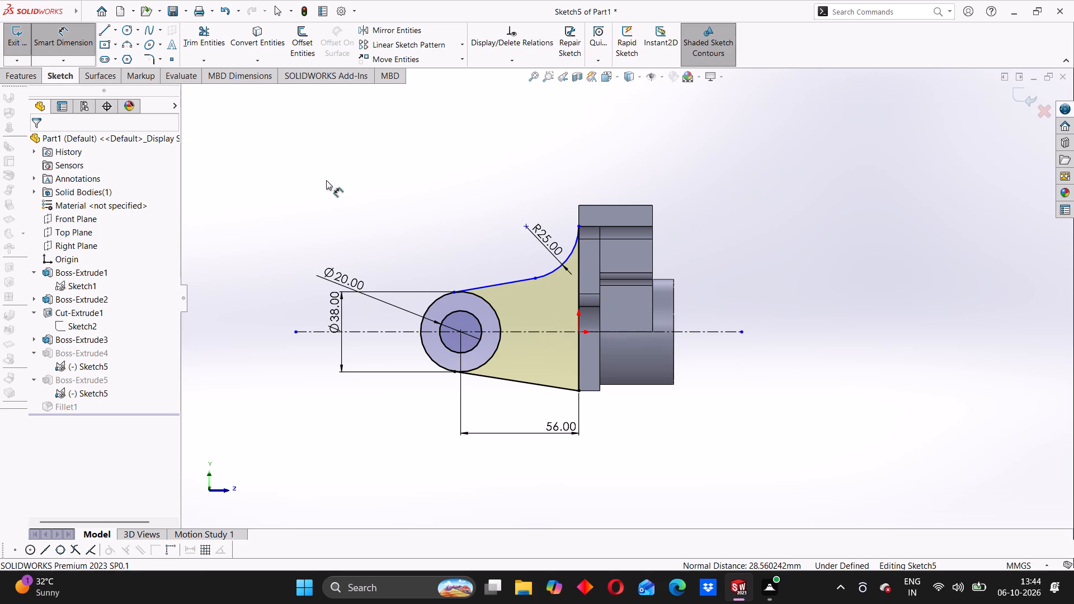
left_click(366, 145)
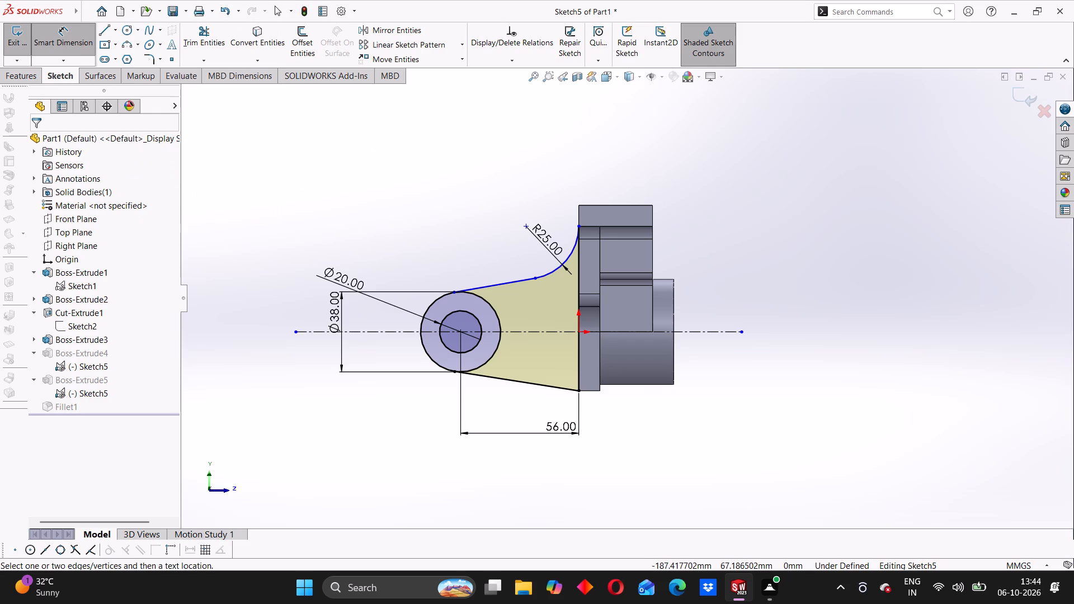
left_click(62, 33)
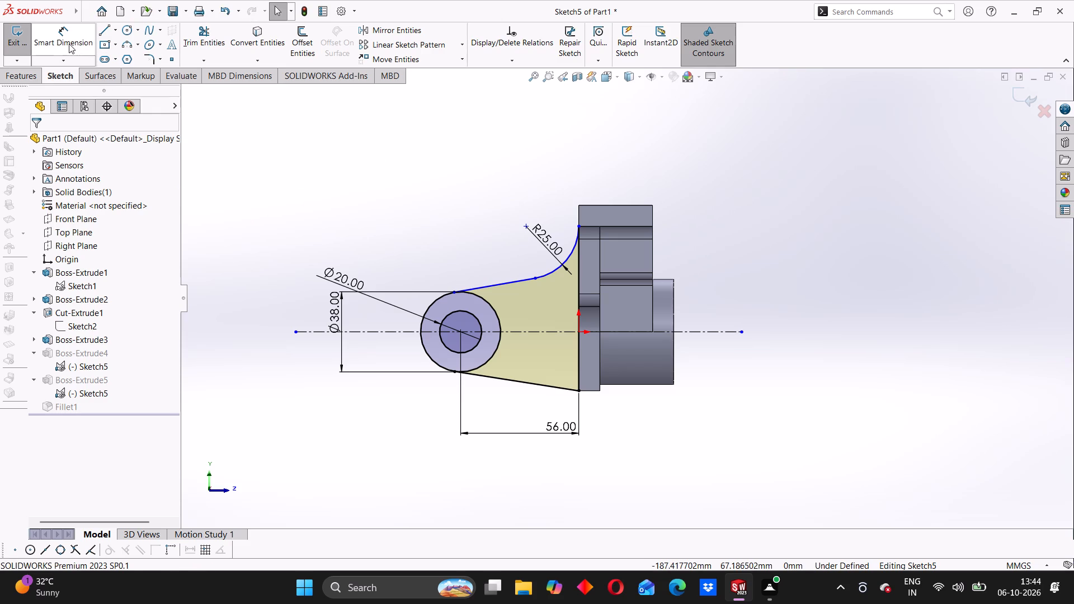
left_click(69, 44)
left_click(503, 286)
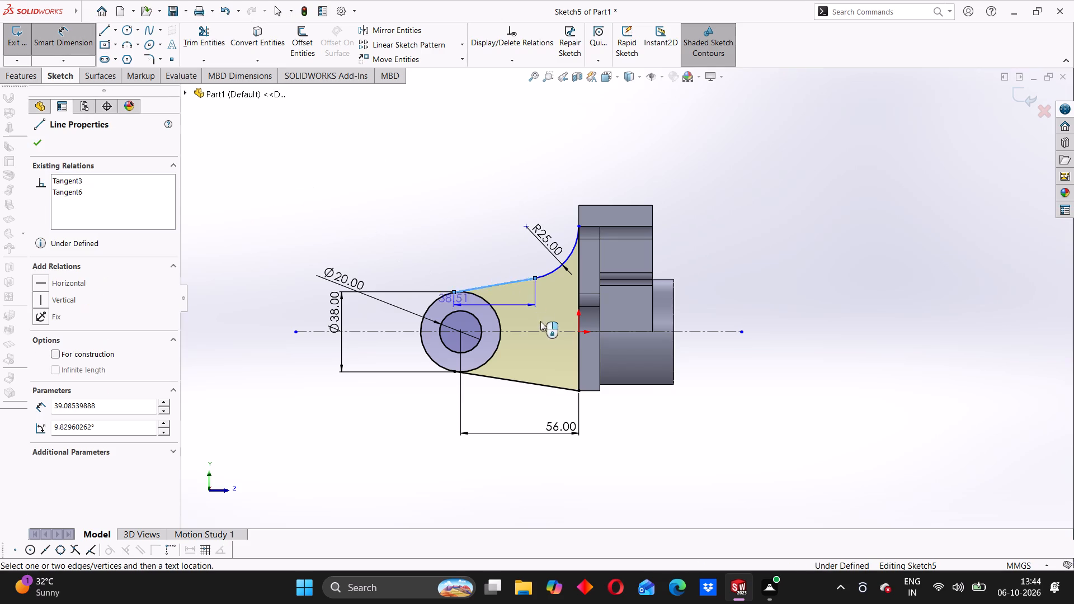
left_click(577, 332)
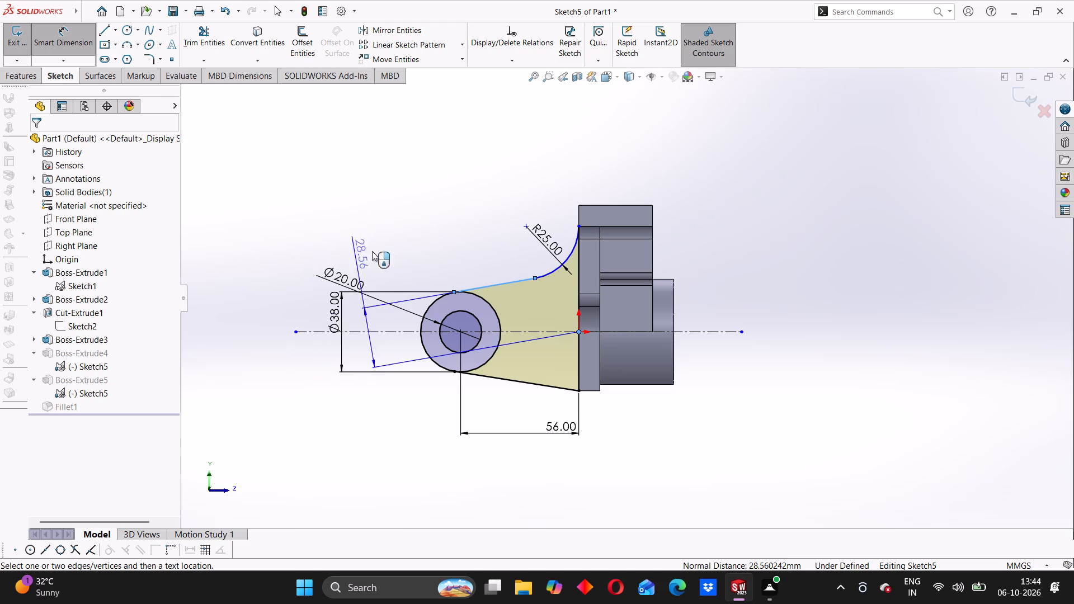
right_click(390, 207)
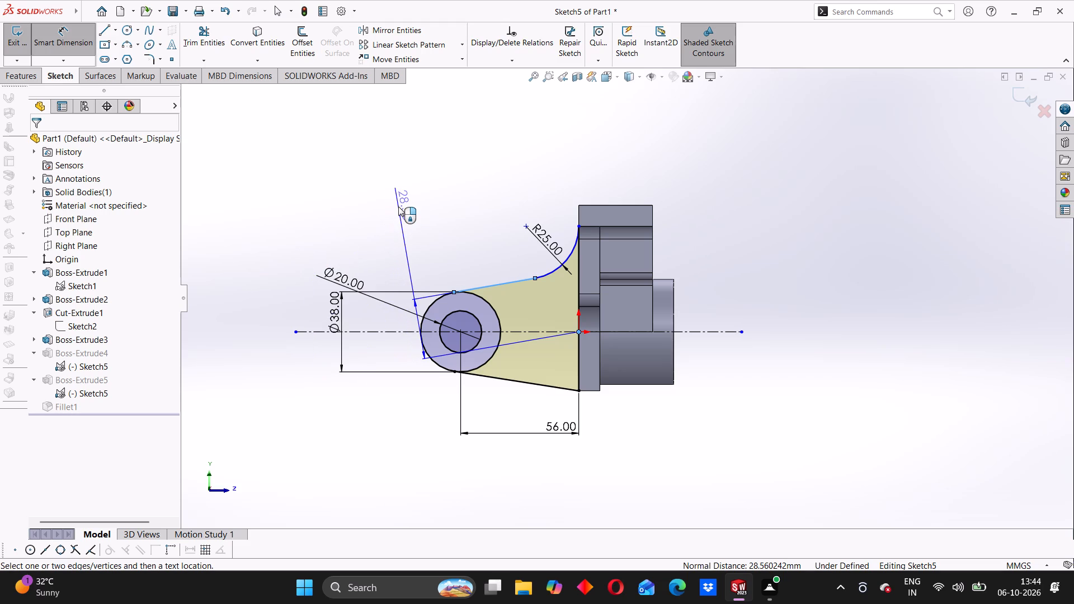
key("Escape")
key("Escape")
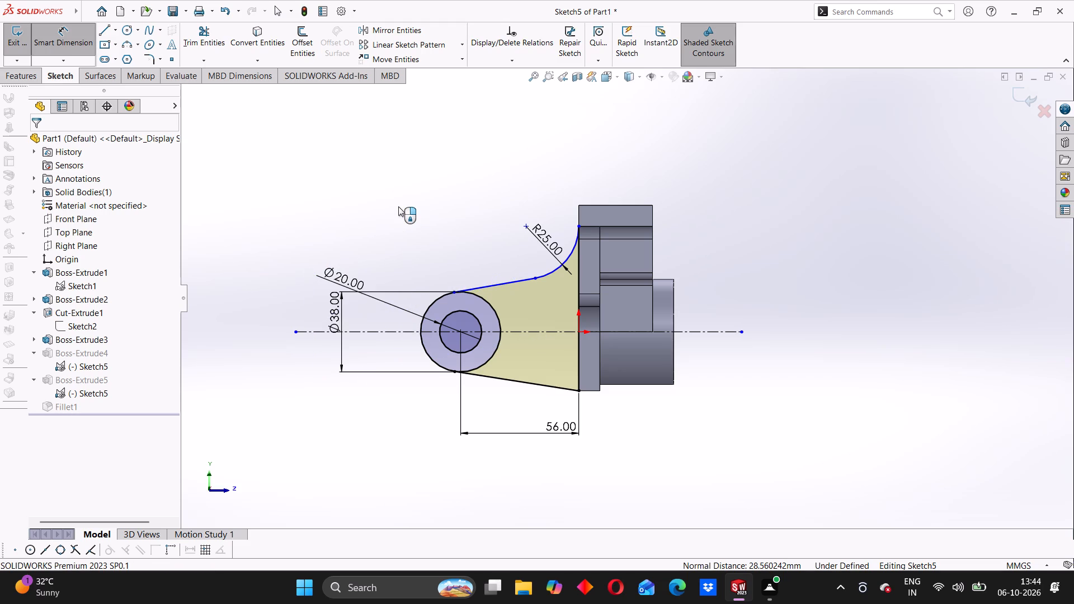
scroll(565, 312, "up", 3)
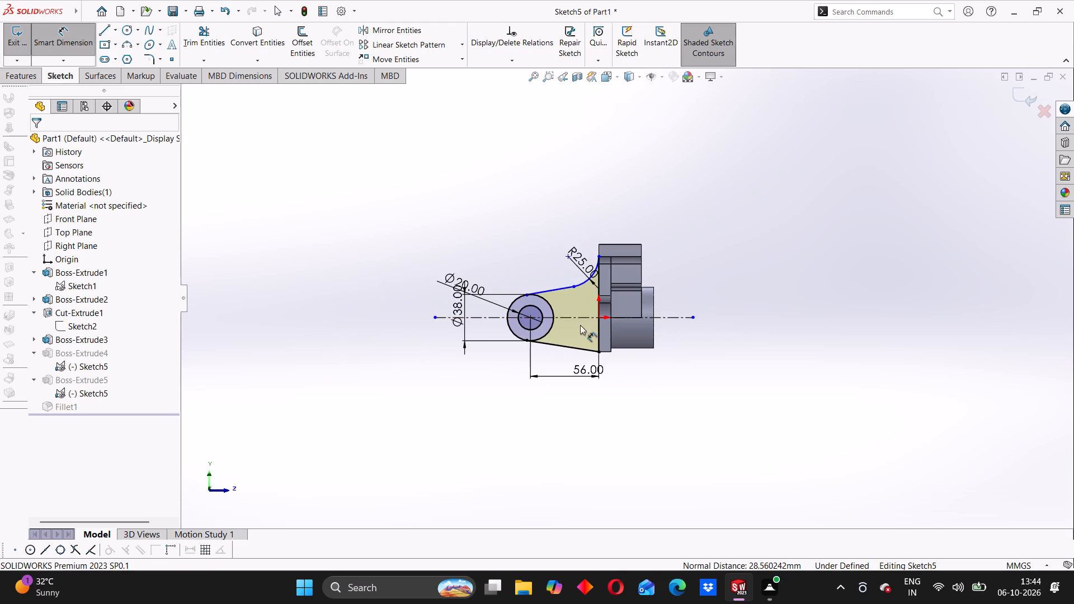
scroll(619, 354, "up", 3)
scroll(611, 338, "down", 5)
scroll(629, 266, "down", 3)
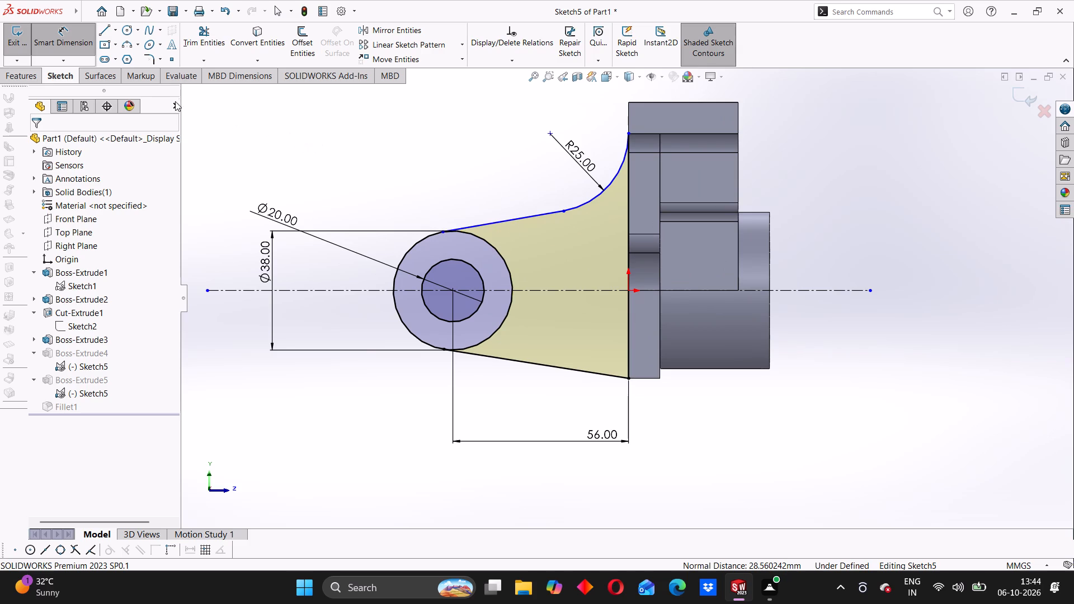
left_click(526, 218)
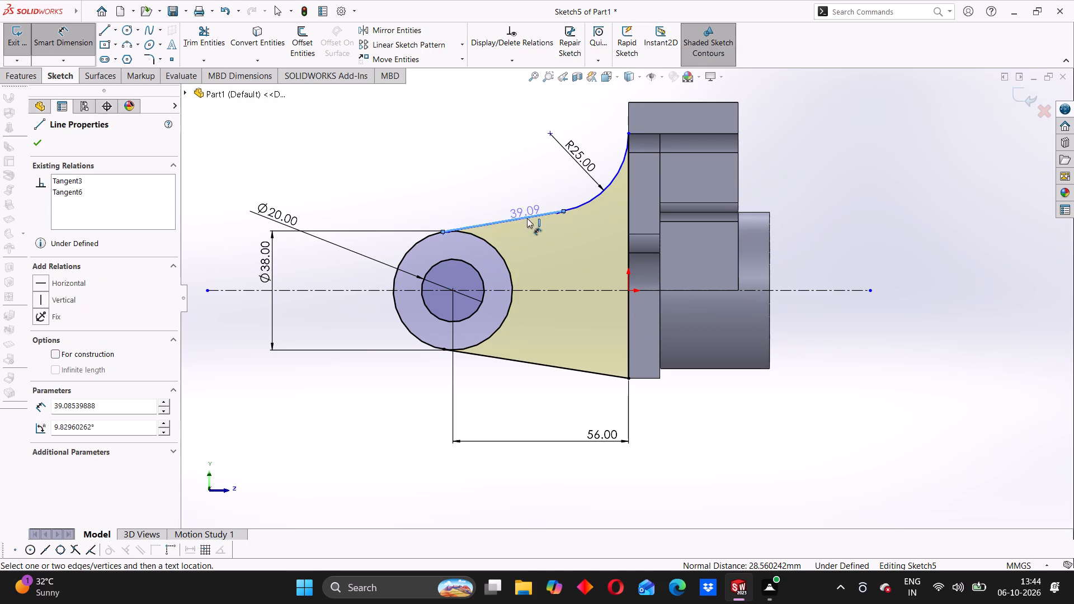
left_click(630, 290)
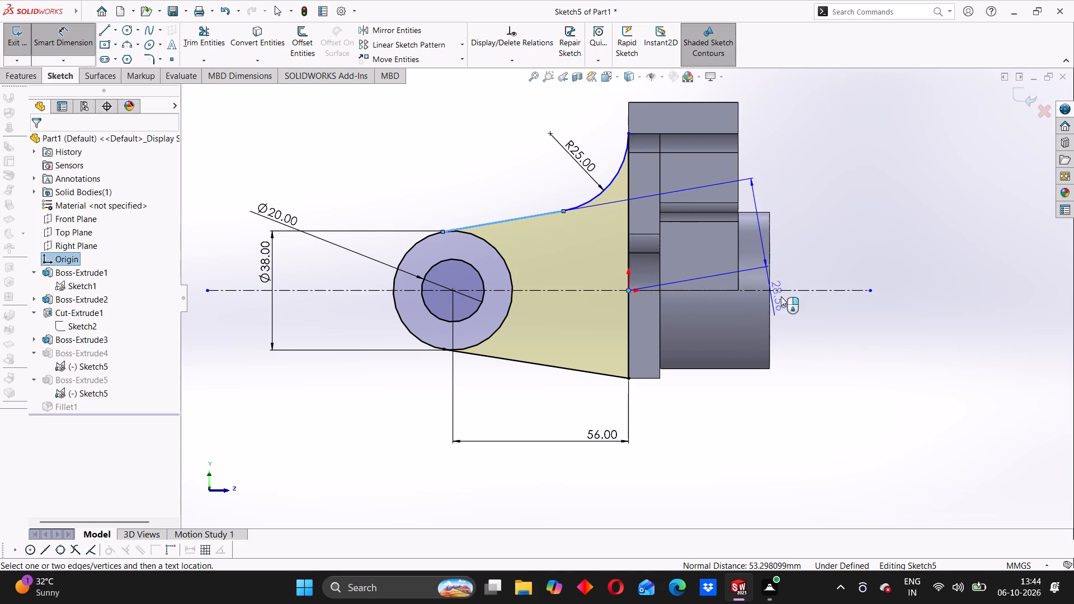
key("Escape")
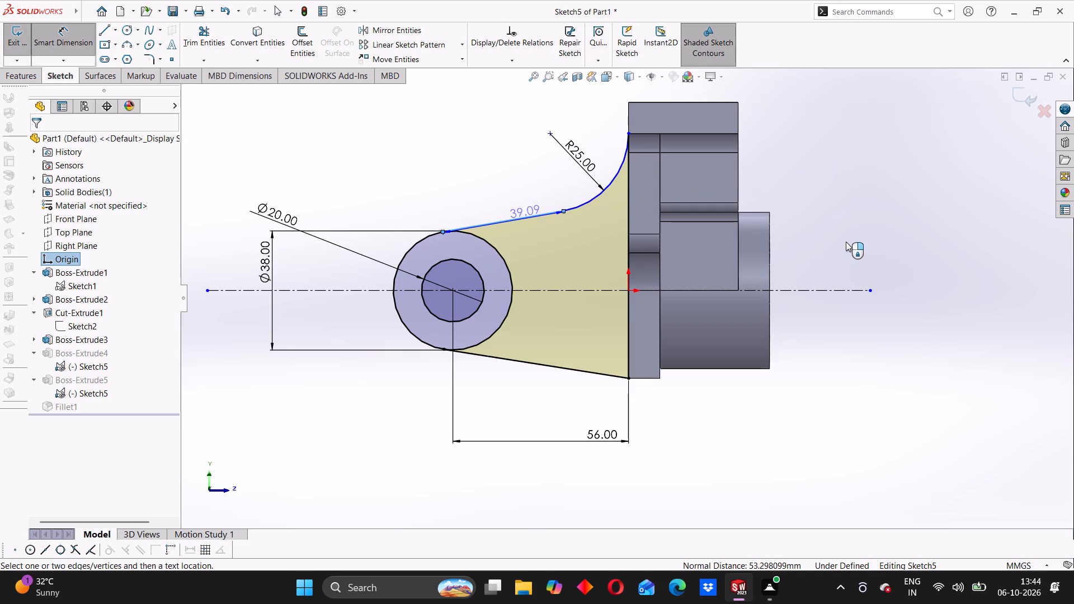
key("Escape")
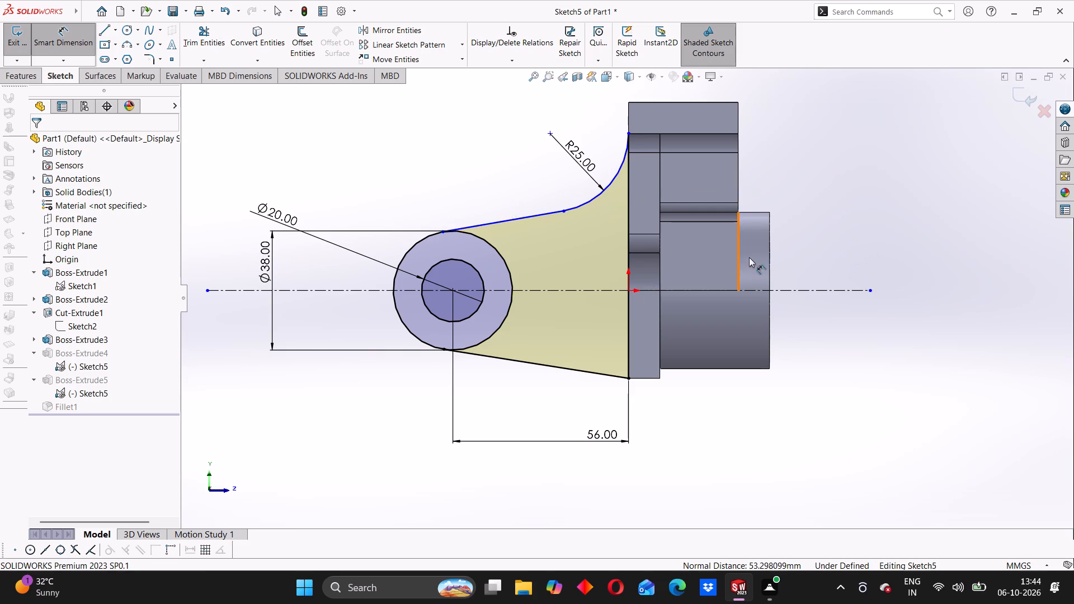
Examine the side arm sketch against the bracket body and bore boss from several sides.
scroll(748, 257, "up", 2)
middle_click_drag(747, 345, 694, 335)
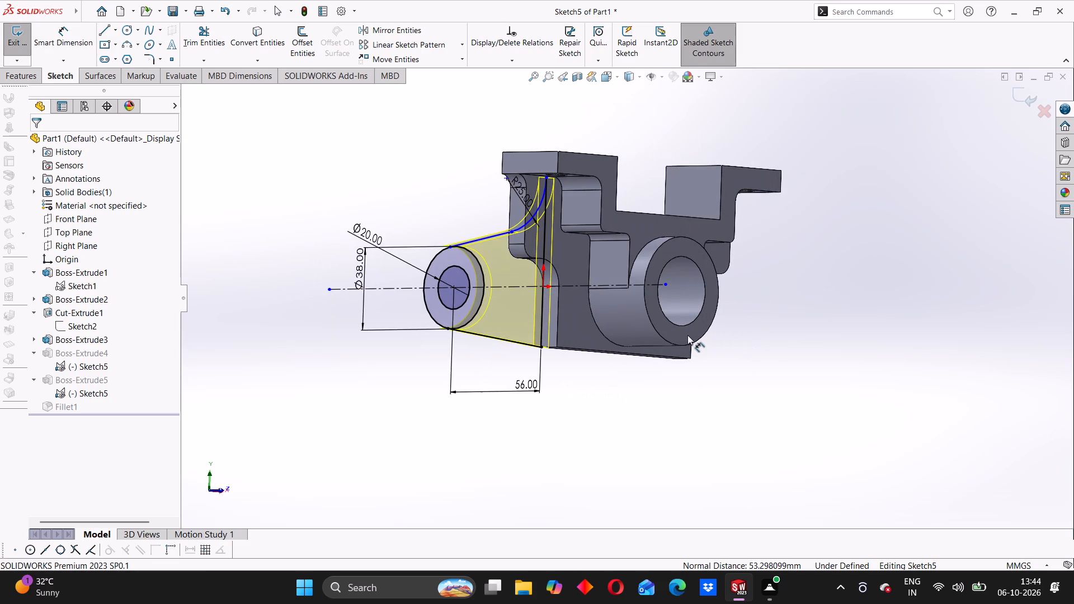
middle_click(687, 335)
middle_click_drag(665, 404, 711, 408)
scroll(638, 360, "down", 1)
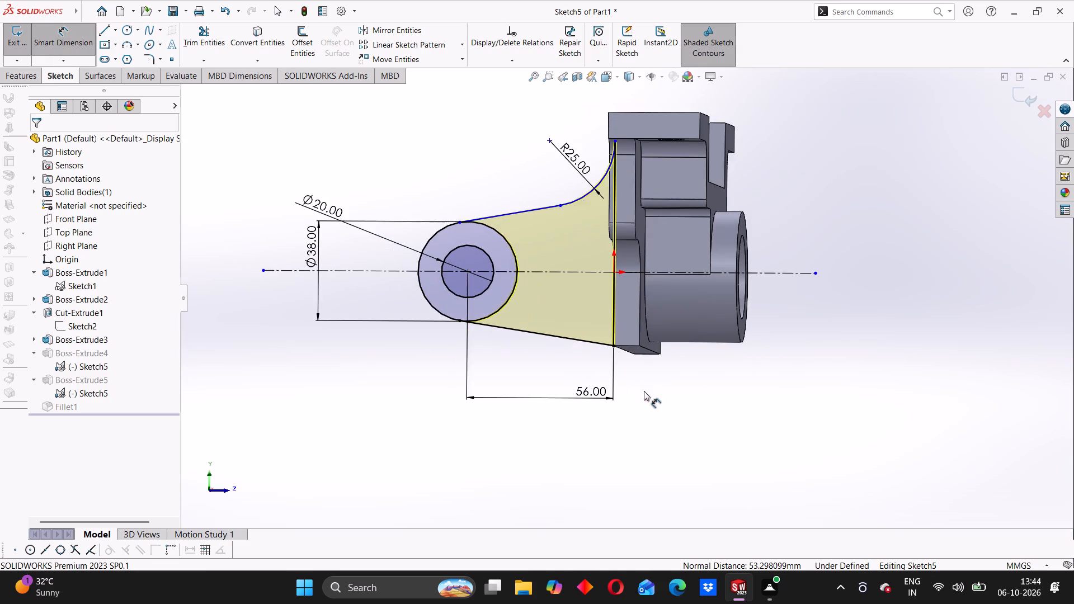
middle_click_drag(644, 391, 678, 372)
middle_click_drag(756, 403, 725, 410)
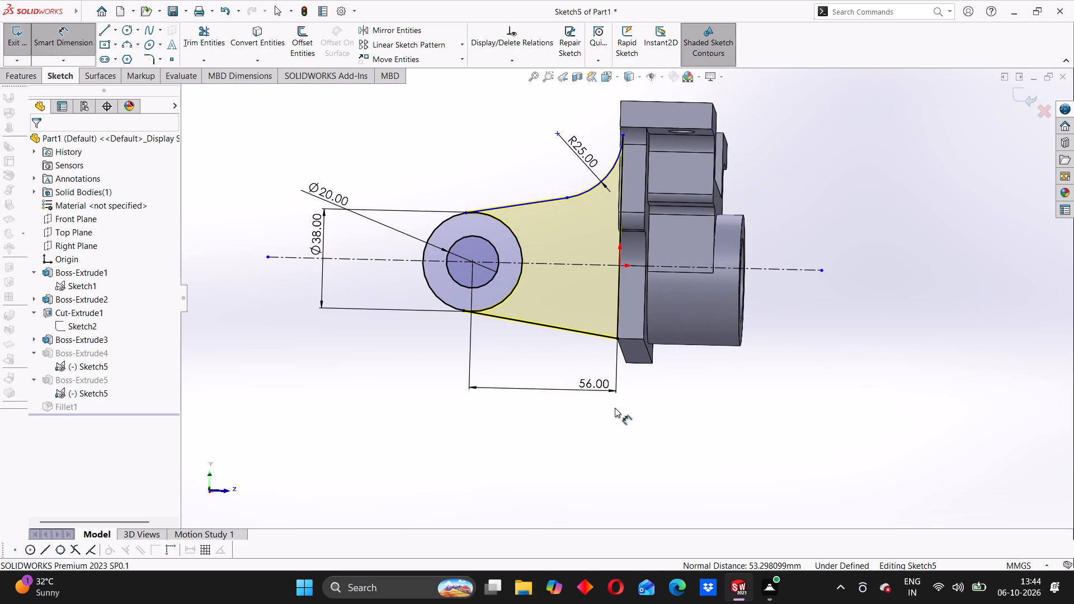
scroll(549, 358, "down", 1)
scroll(550, 360, "up", 2)
middle_click_drag(544, 384, 665, 407)
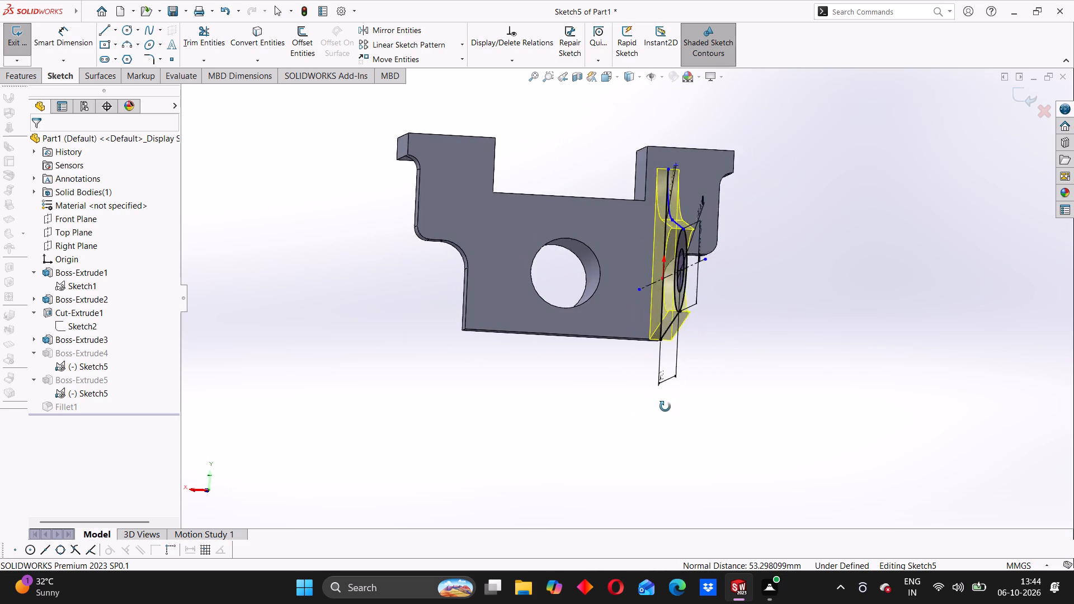
middle_click_drag(665, 407, 525, 404)
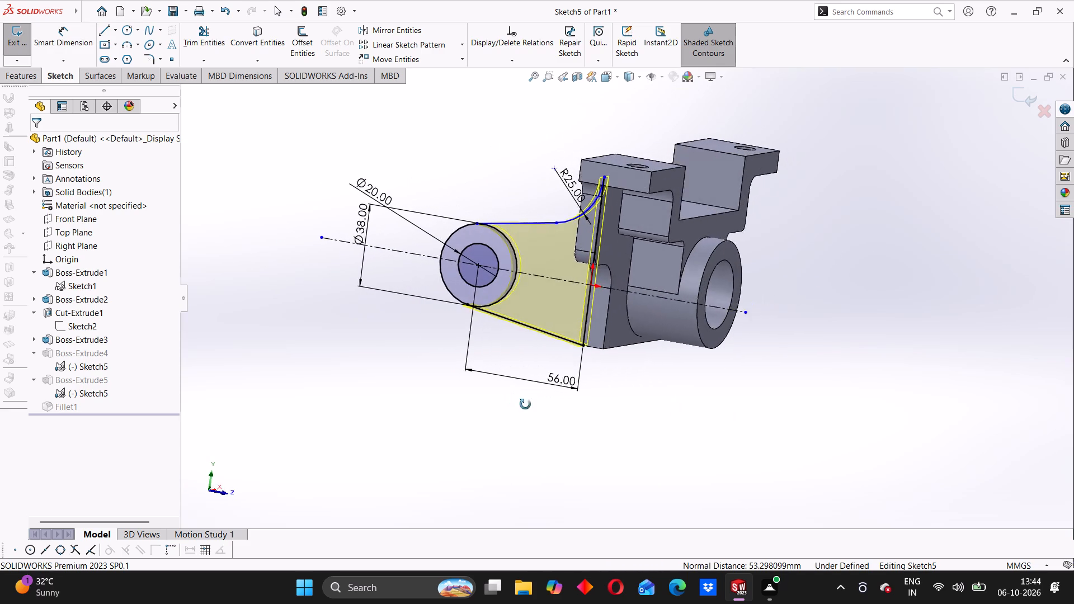
middle_click_drag(525, 404, 532, 371)
scroll(525, 329, "up", 1)
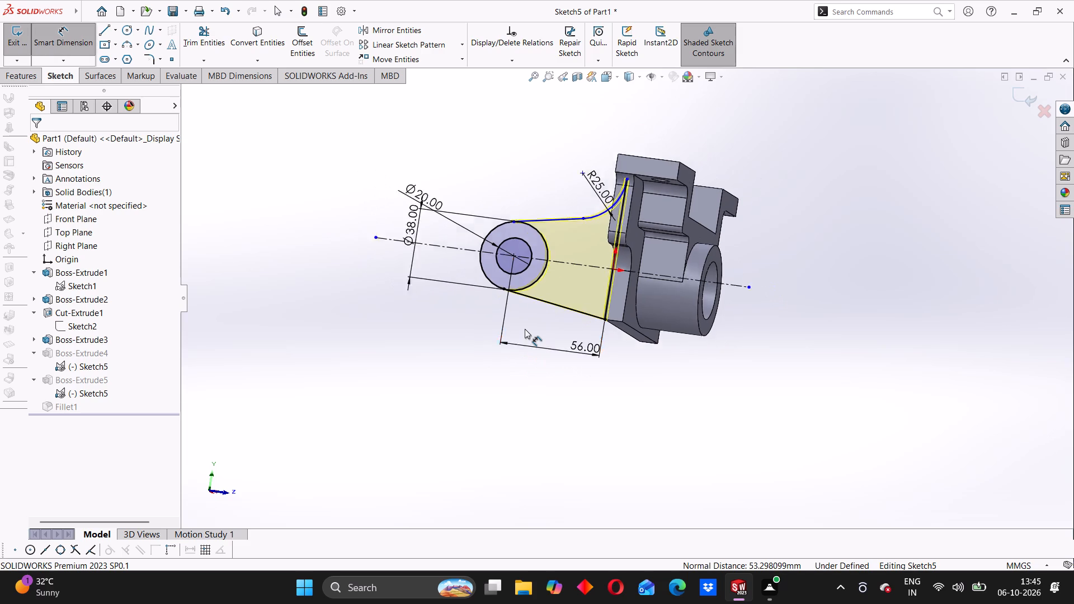
scroll(525, 329, "up", 1)
middle_click_drag(545, 357, 597, 393)
scroll(602, 347, "down", 1)
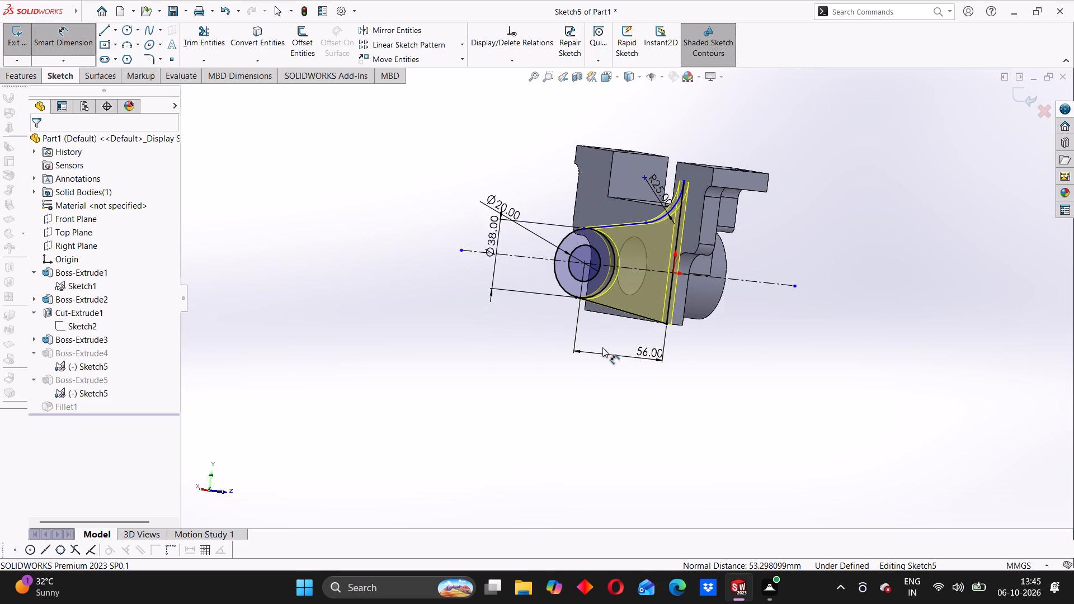
scroll(605, 339, "down", 2)
middle_click_drag(604, 337, 577, 297)
scroll(558, 277, "up", 2)
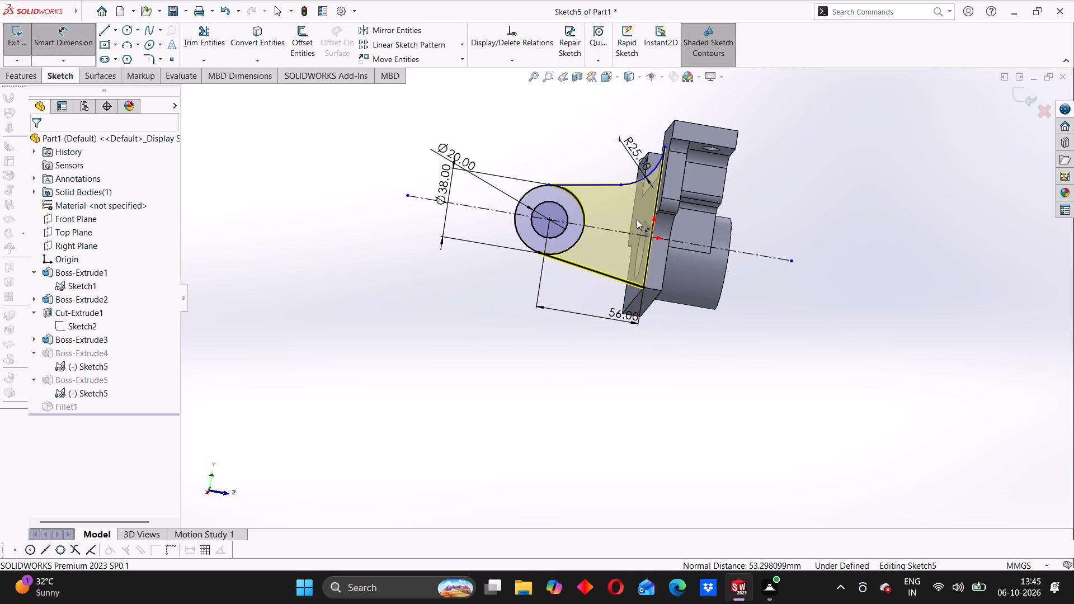
scroll(637, 219, "up", 3)
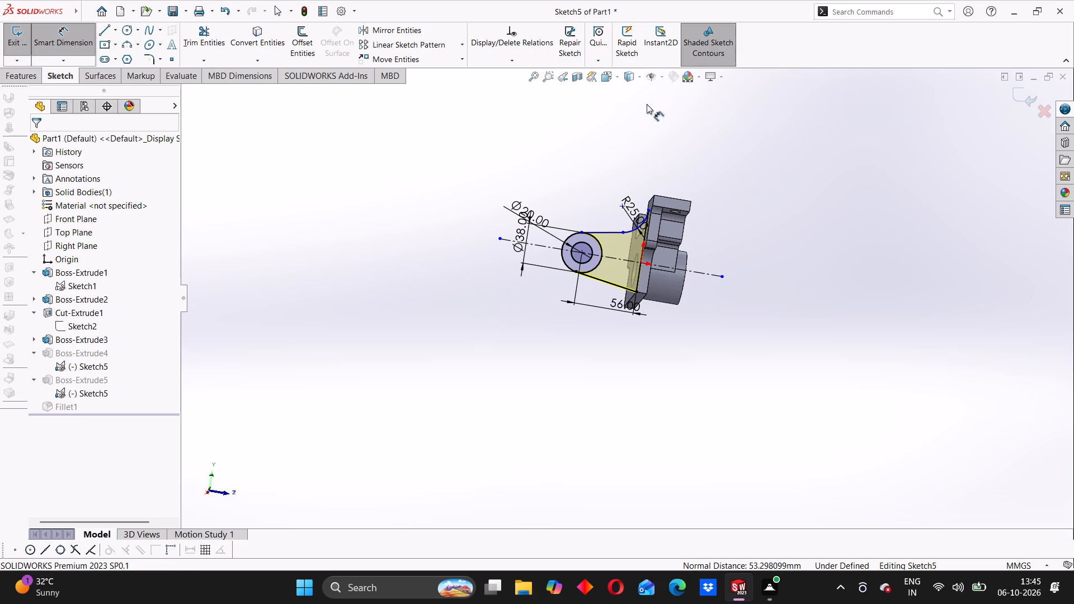
View the sketch face-on and dimension the vertical distance from the junction of the upper sloping line and R25 arc to the origin.
left_click(618, 75)
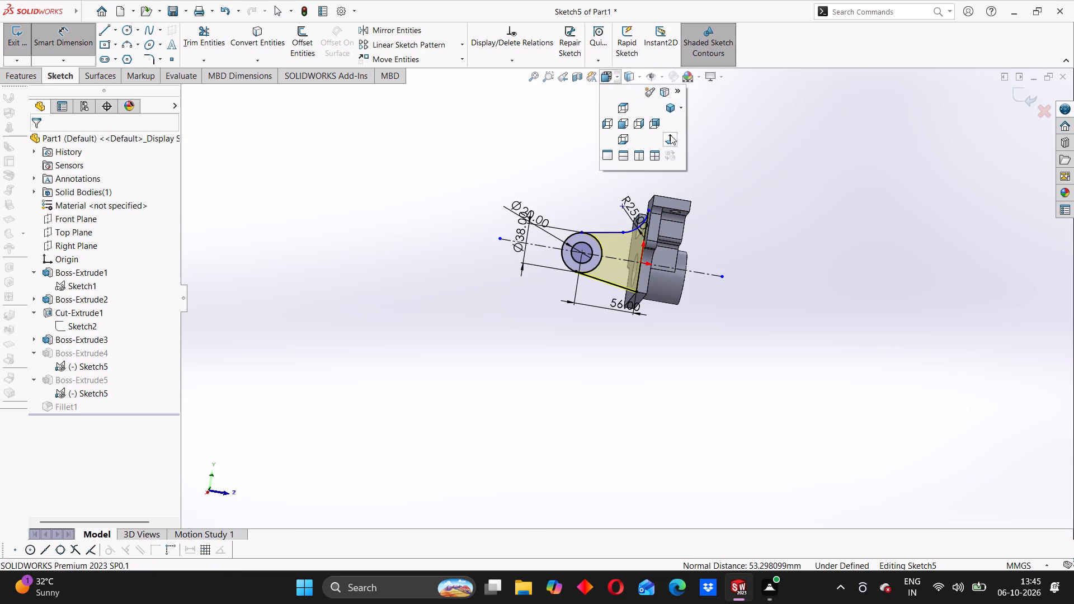
left_click(670, 135)
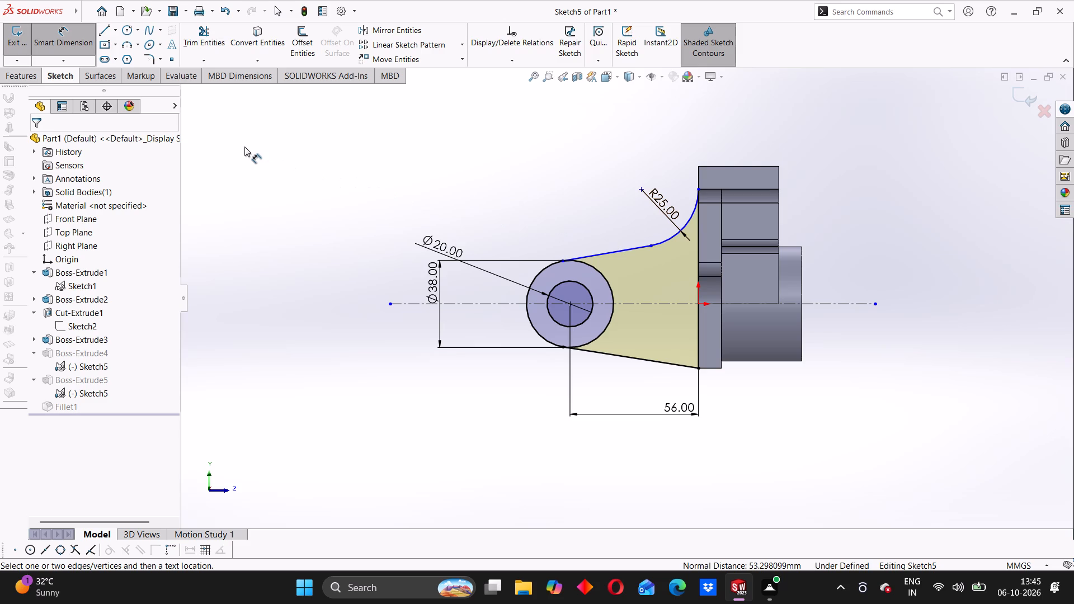
left_click(653, 244)
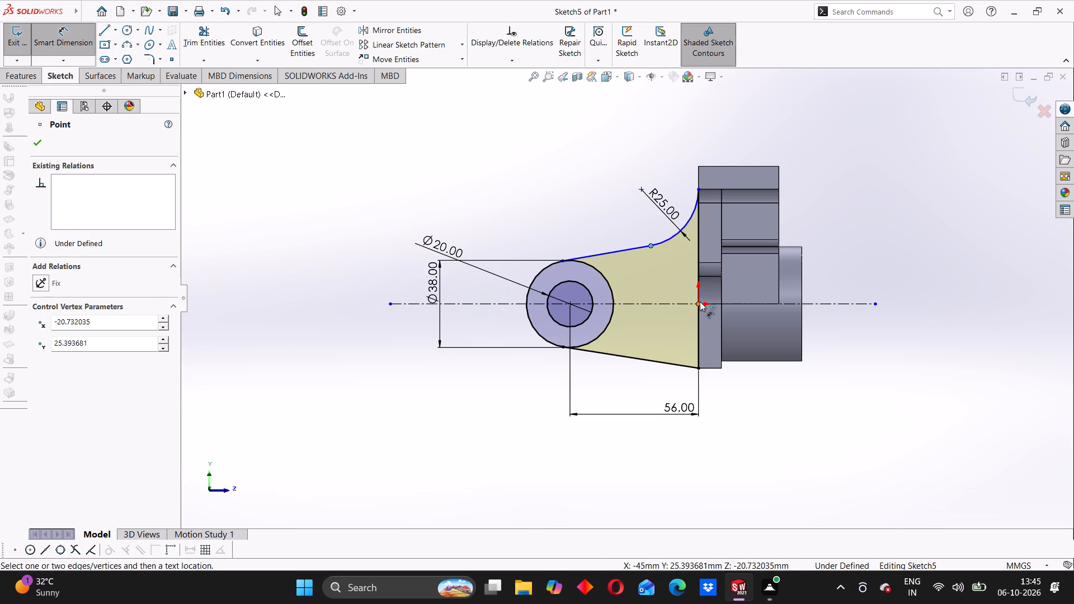
left_click(700, 301)
left_click(910, 279)
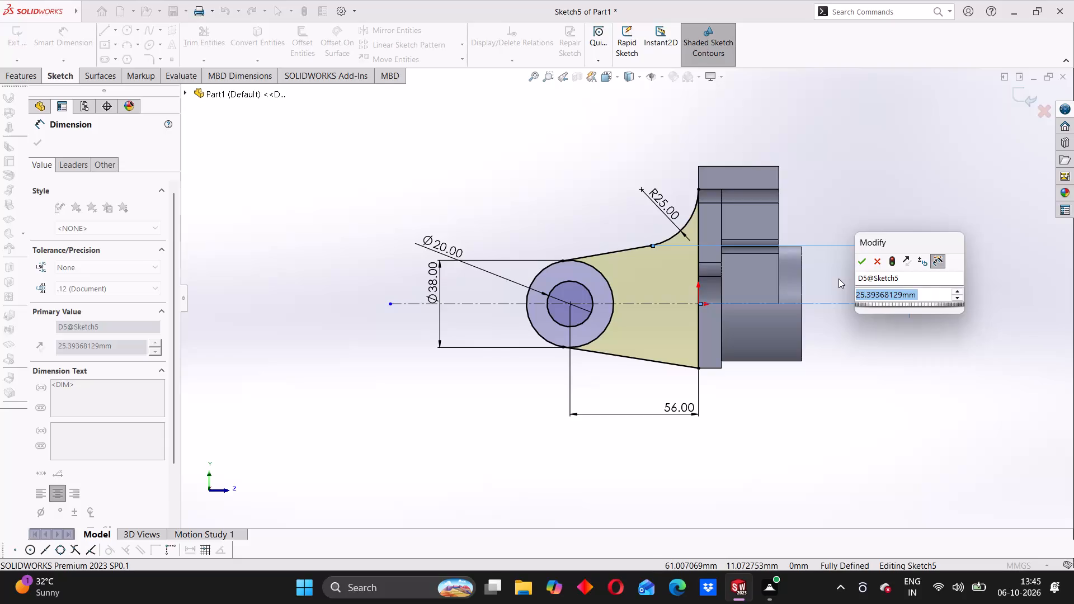
scroll(819, 280, "down", 1)
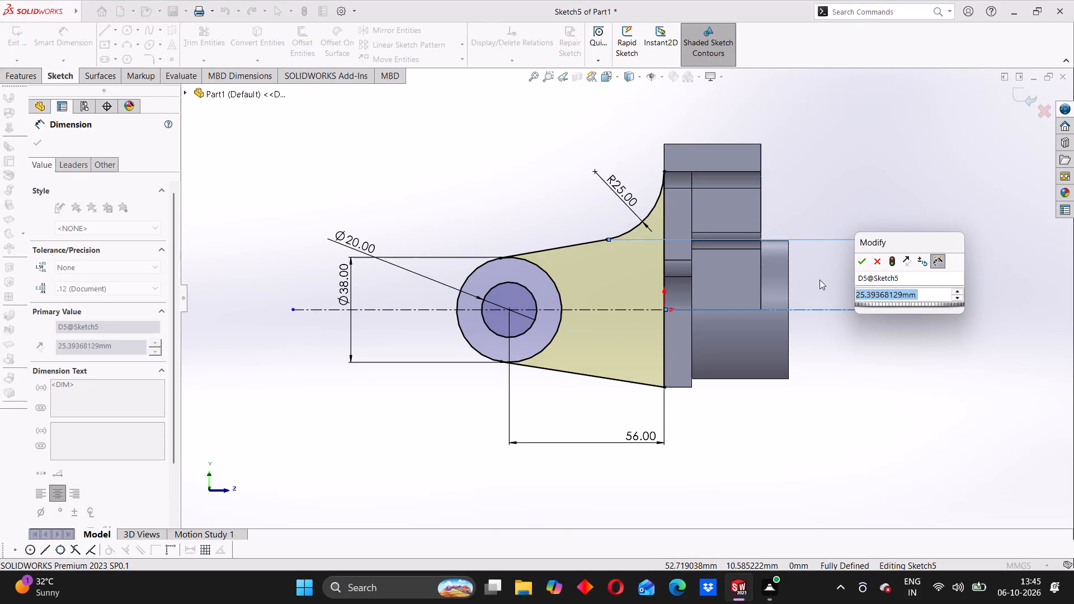
scroll(819, 280, "up", 3)
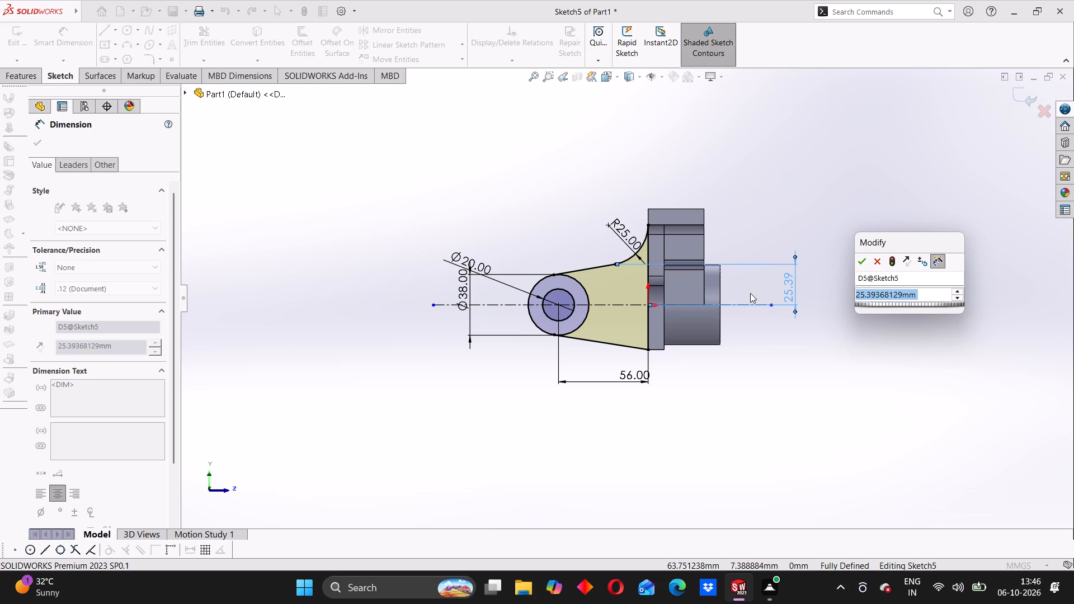
Set the new vertical dimension from the origin to the junction of the sloping line and R25 arc to 25 mm.
scroll(772, 297, "down", 3)
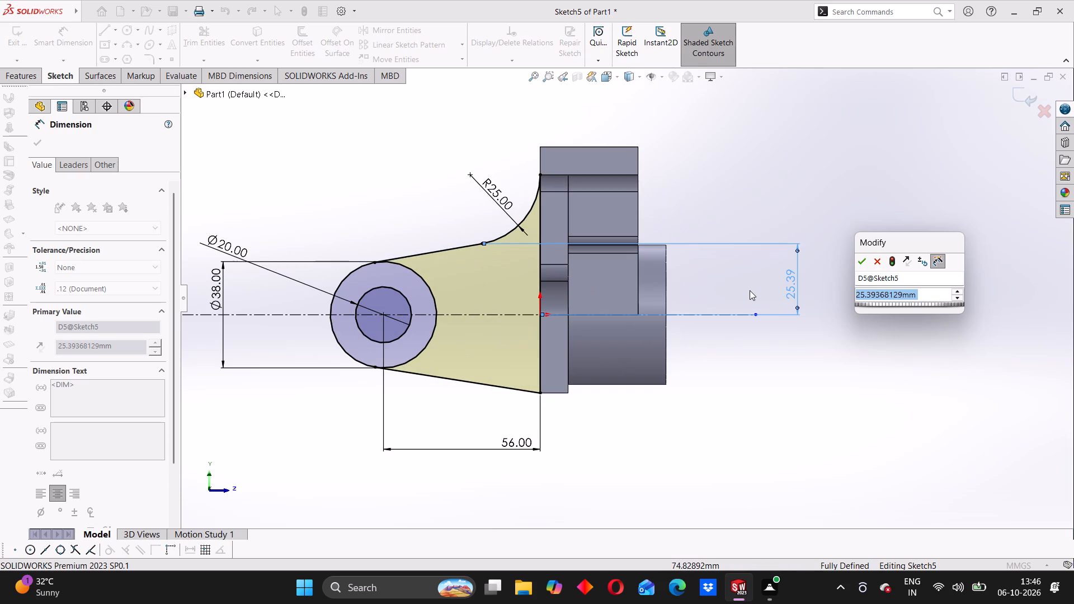
scroll(749, 290, "up", 2)
scroll(726, 291, "down", 1)
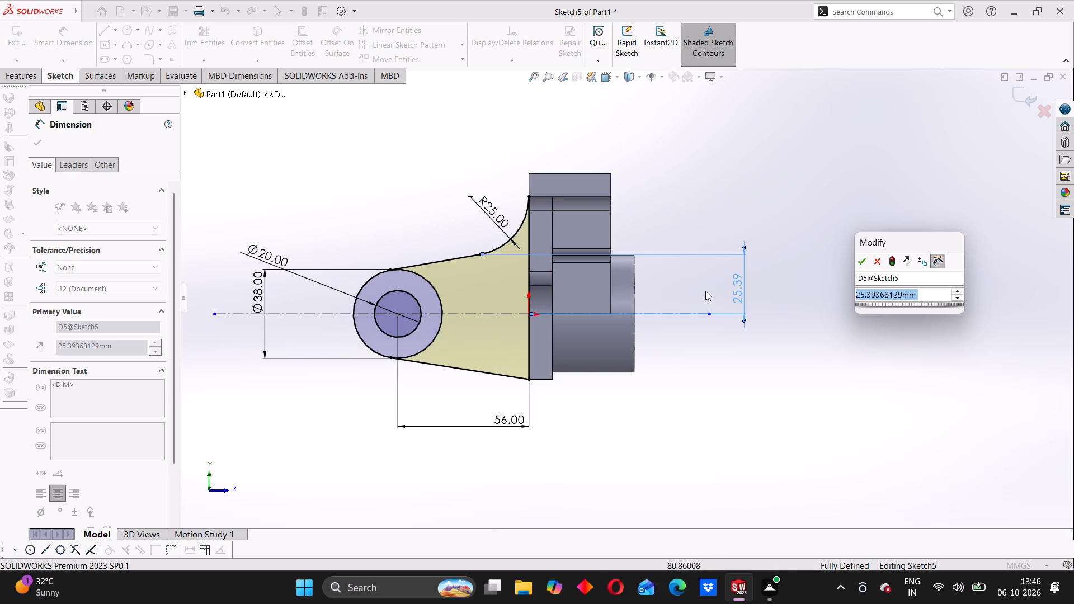
scroll(691, 292, "down", 2)
scroll(696, 287, "up", 4)
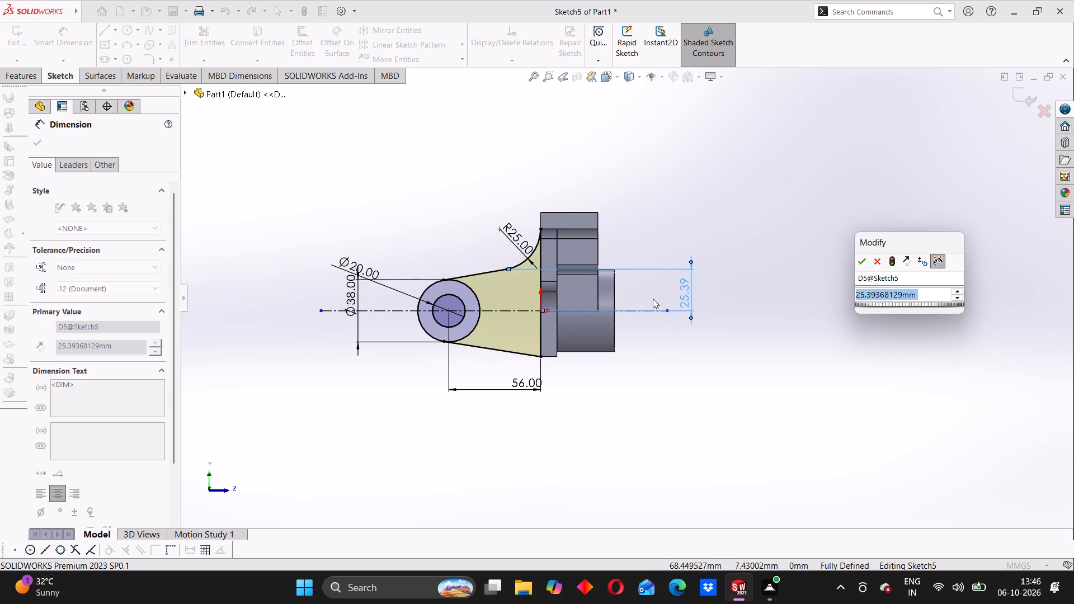
scroll(667, 298, "down", 2)
scroll(680, 293, "up", 3)
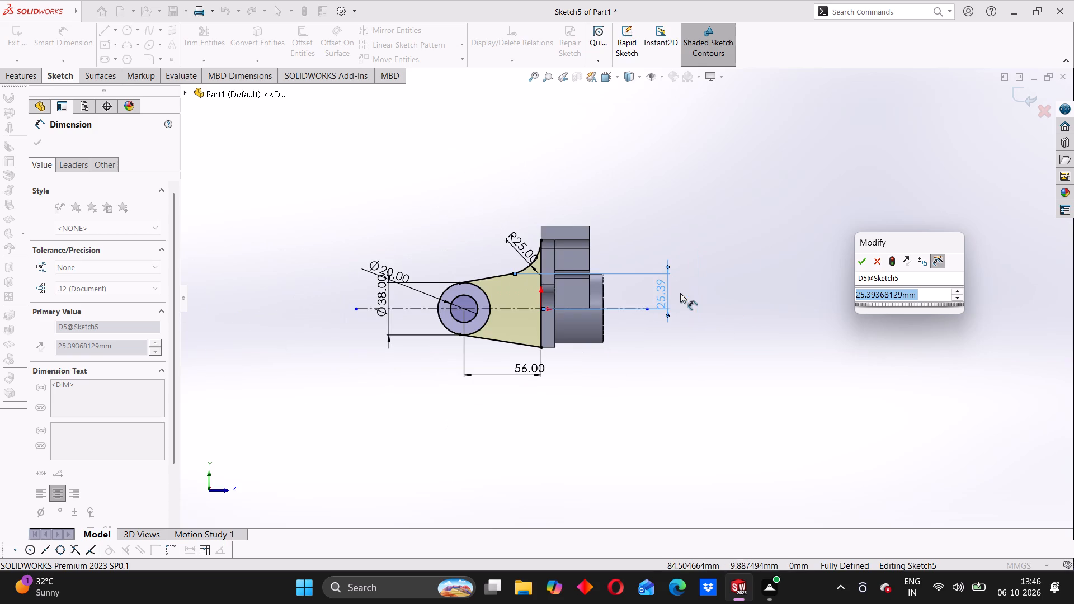
scroll(643, 296, "down", 1)
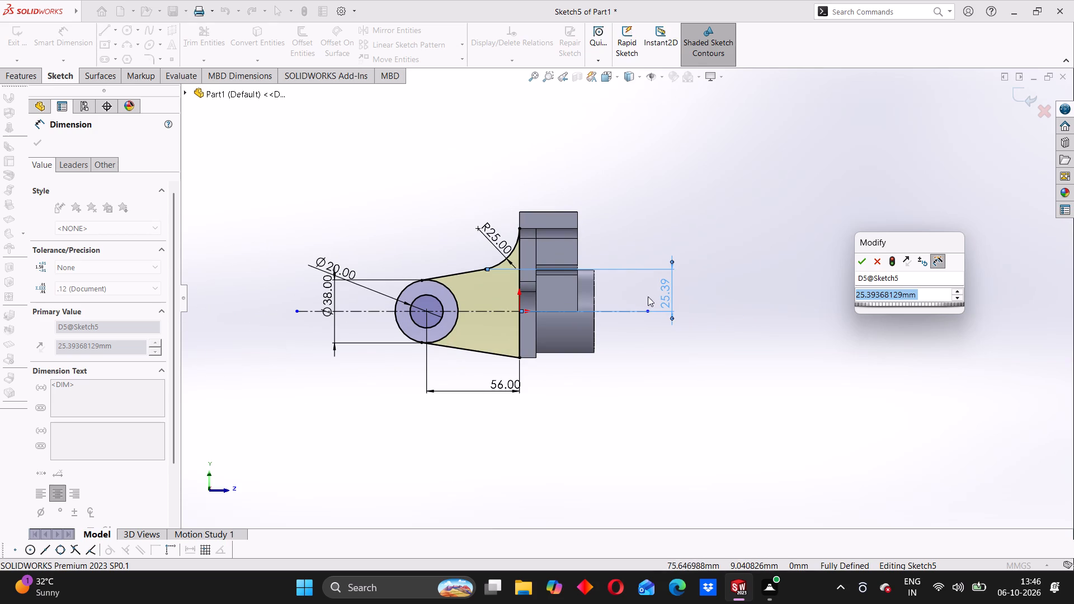
scroll(662, 301, "down", 2)
scroll(640, 293, "up", 2)
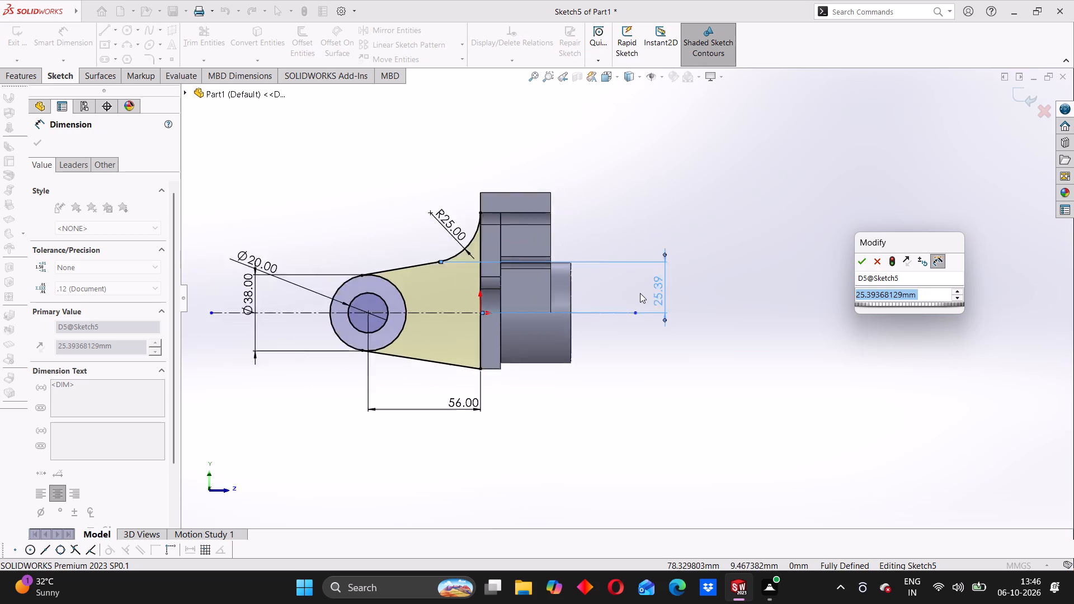
scroll(640, 293, "up", 1)
scroll(621, 286, "down", 2)
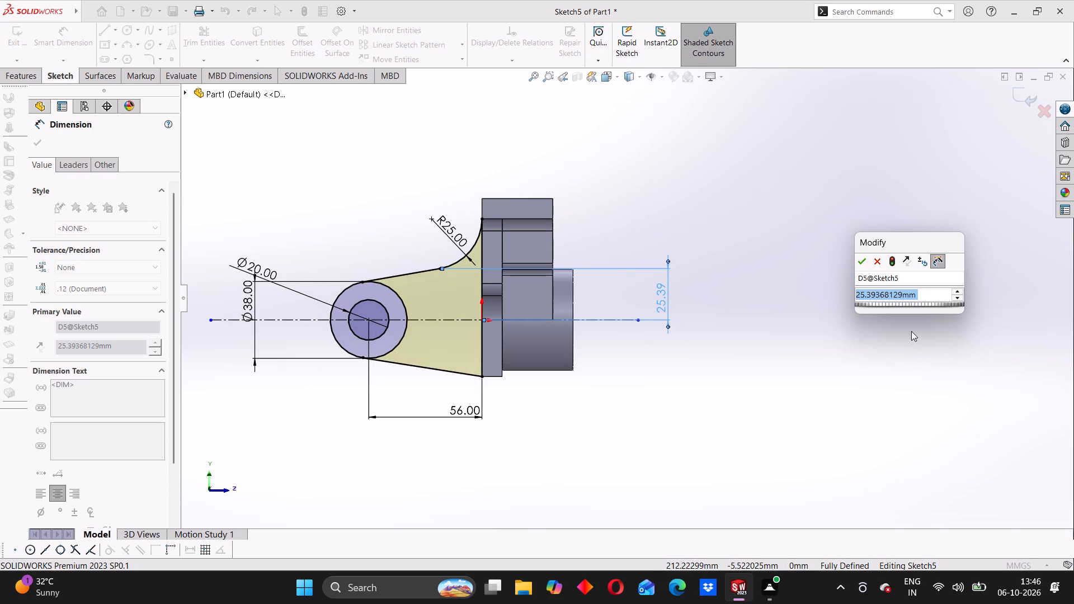
type("25")
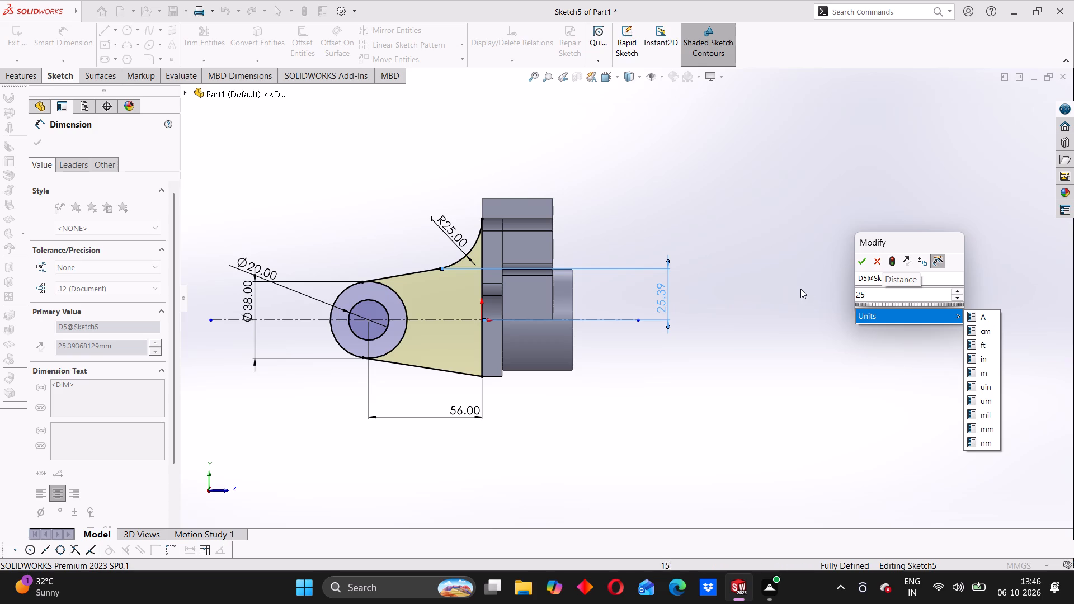
key("Return")
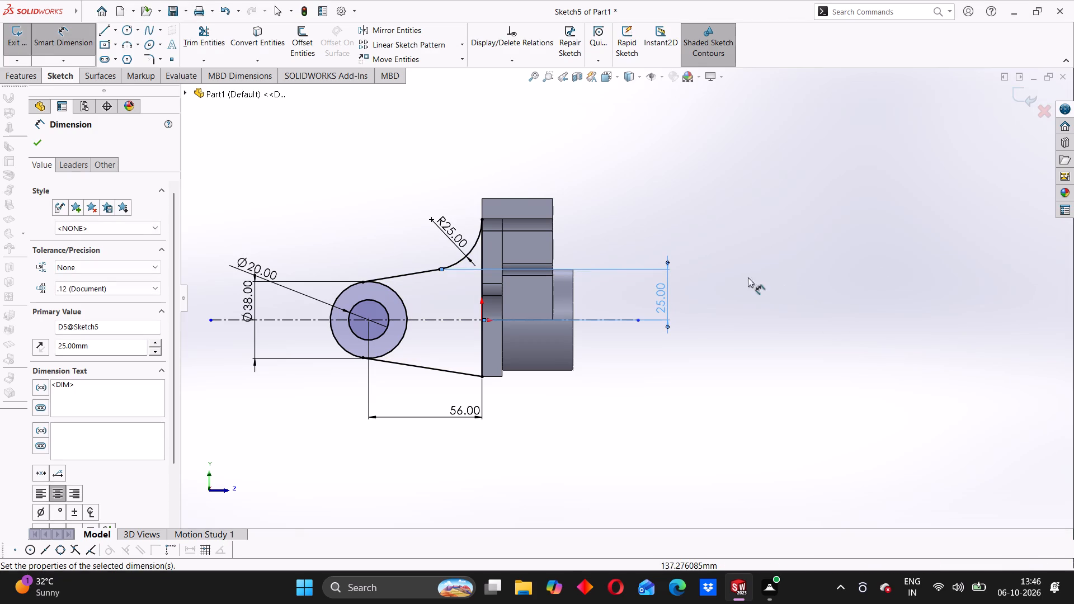
left_click(685, 317)
Examine the whole side arm sketch and its dimension scheme against the bracket body.
scroll(650, 311, "up", 3)
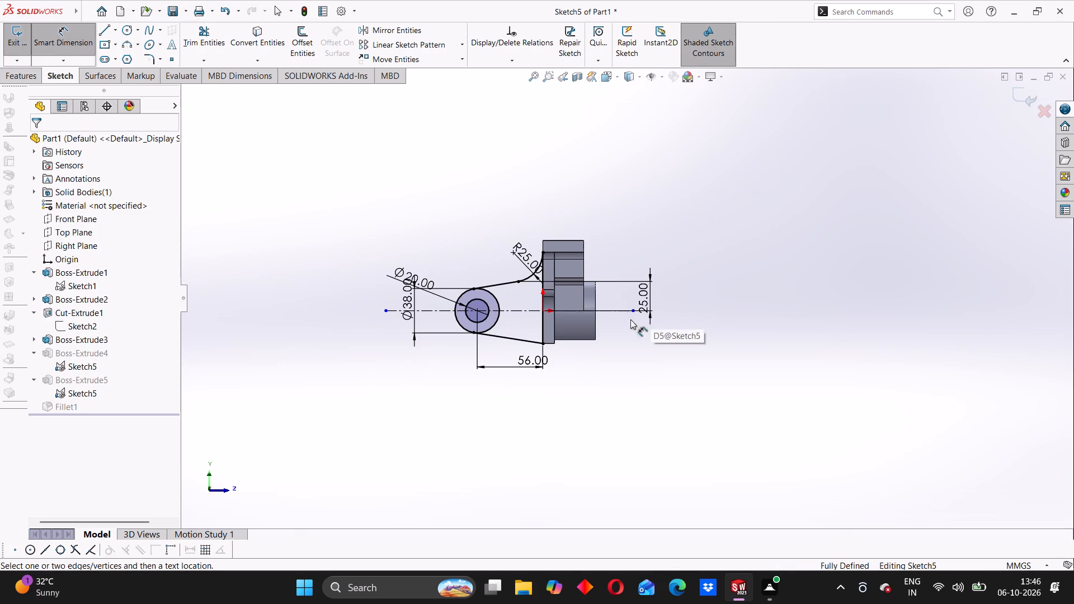
scroll(625, 315, "down", 3)
scroll(625, 315, "up", 3)
scroll(605, 297, "down", 1)
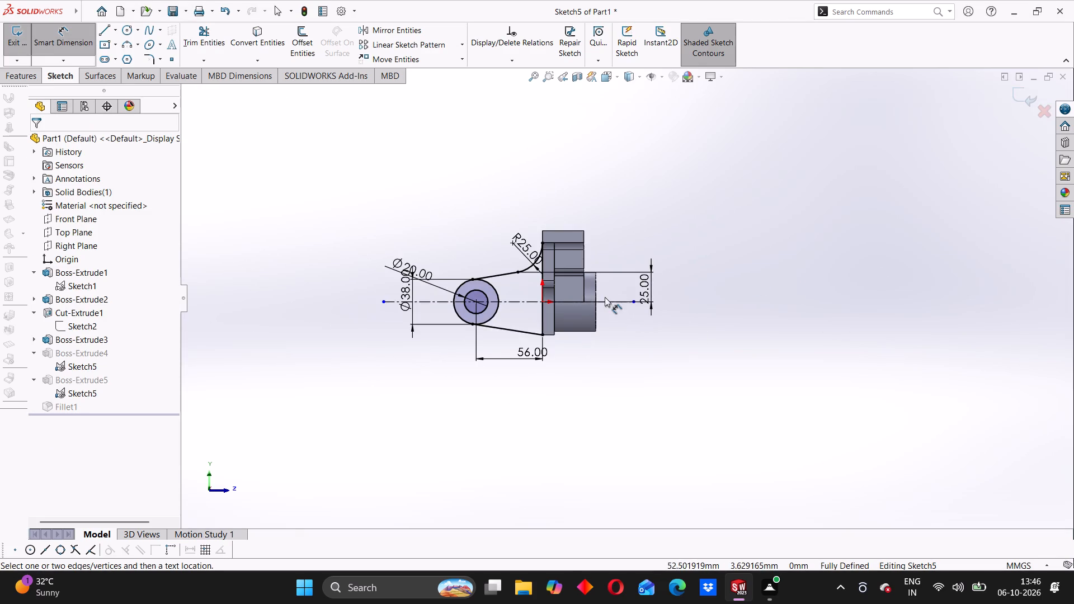
scroll(605, 297, "down", 1)
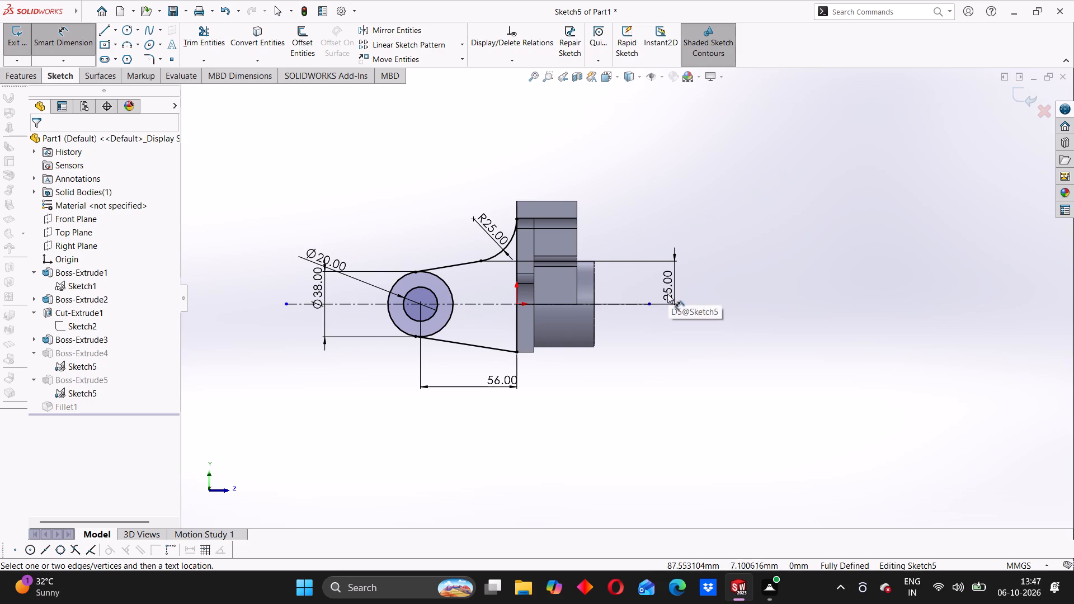
scroll(667, 290, "up", 2)
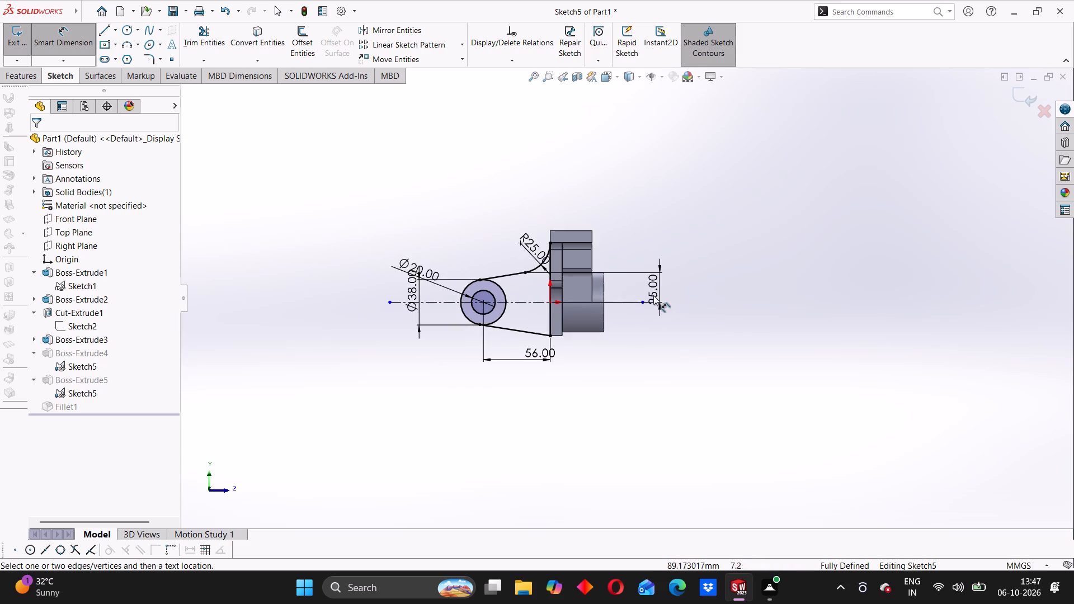
scroll(648, 298, "down", 5)
scroll(619, 289, "up", 4)
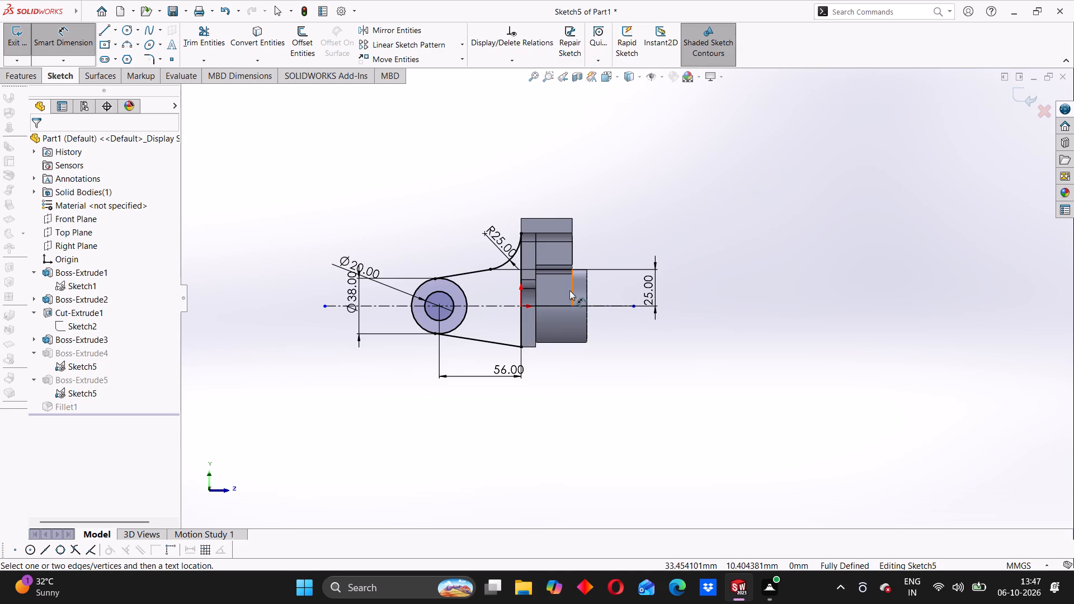
scroll(607, 300, "down", 2)
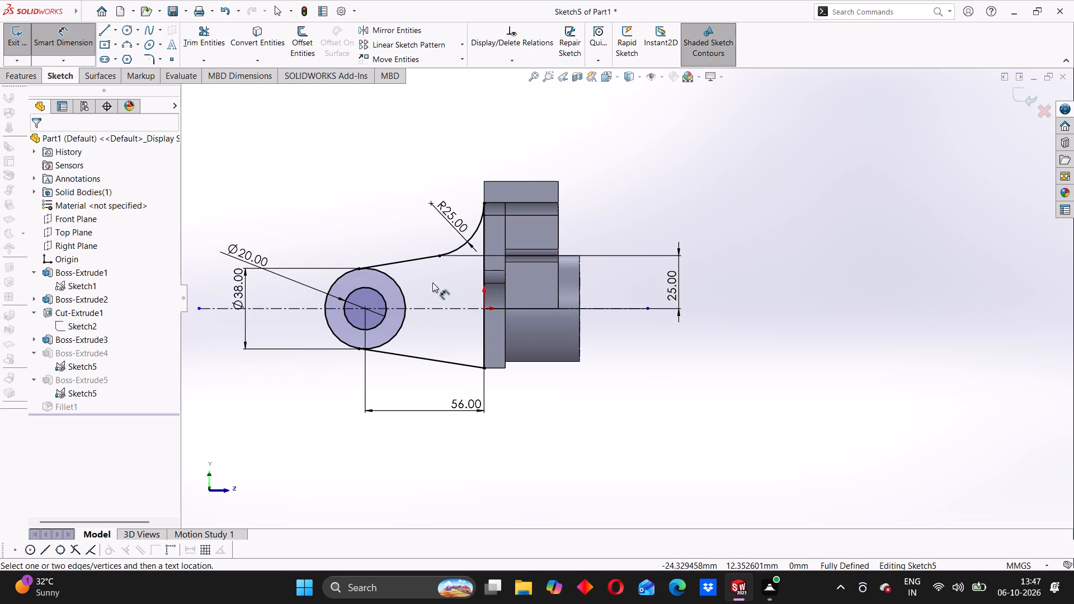
scroll(431, 284, "up", 2)
scroll(501, 305, "up", 2)
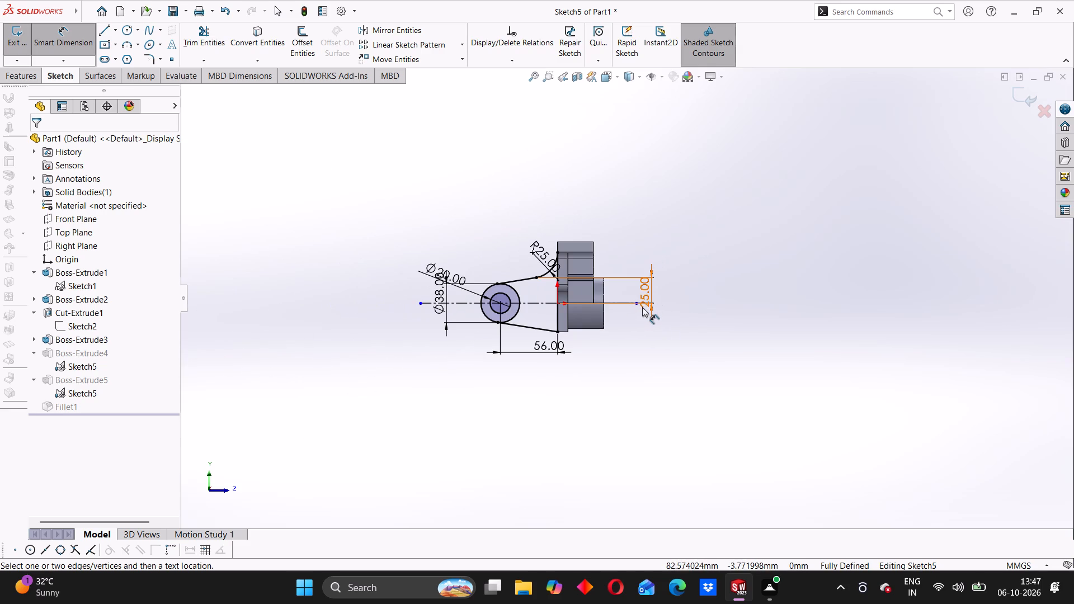
scroll(641, 305, "down", 3)
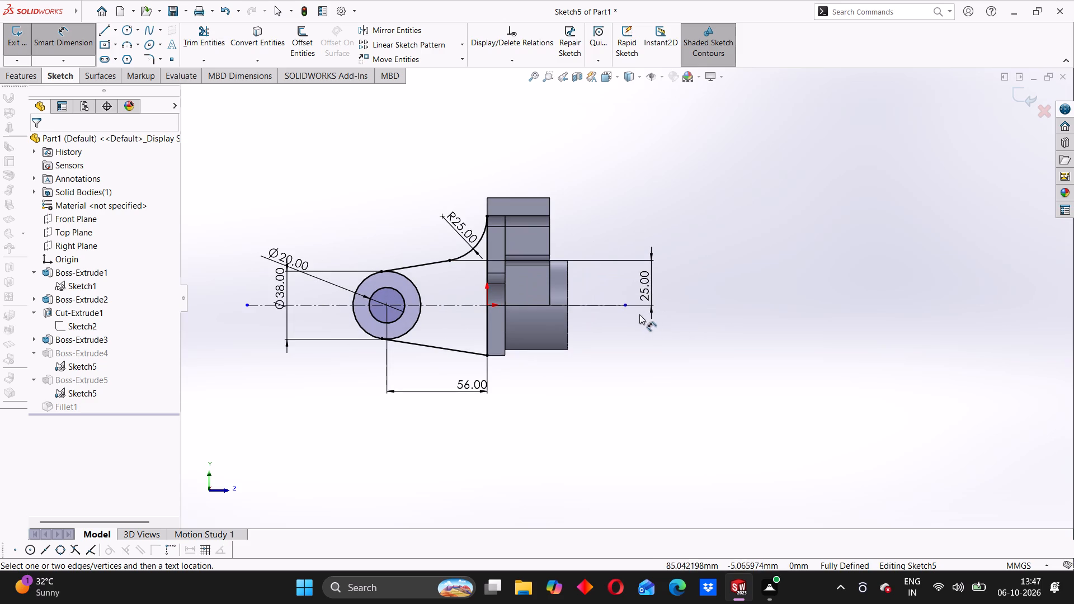
scroll(644, 289, "up", 1)
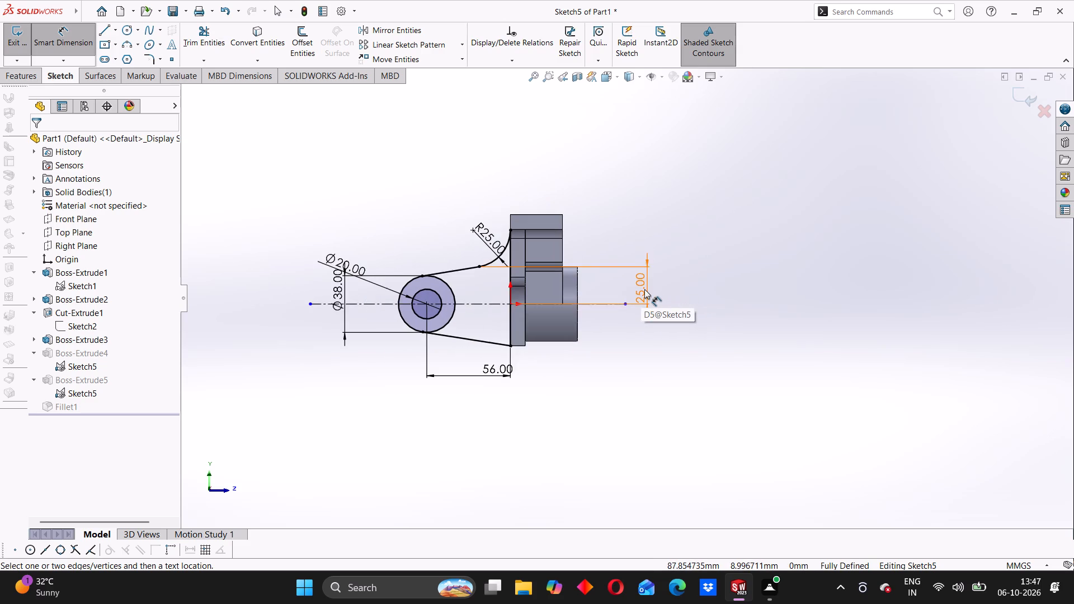
scroll(644, 289, "down", 3)
scroll(623, 298, "up", 3)
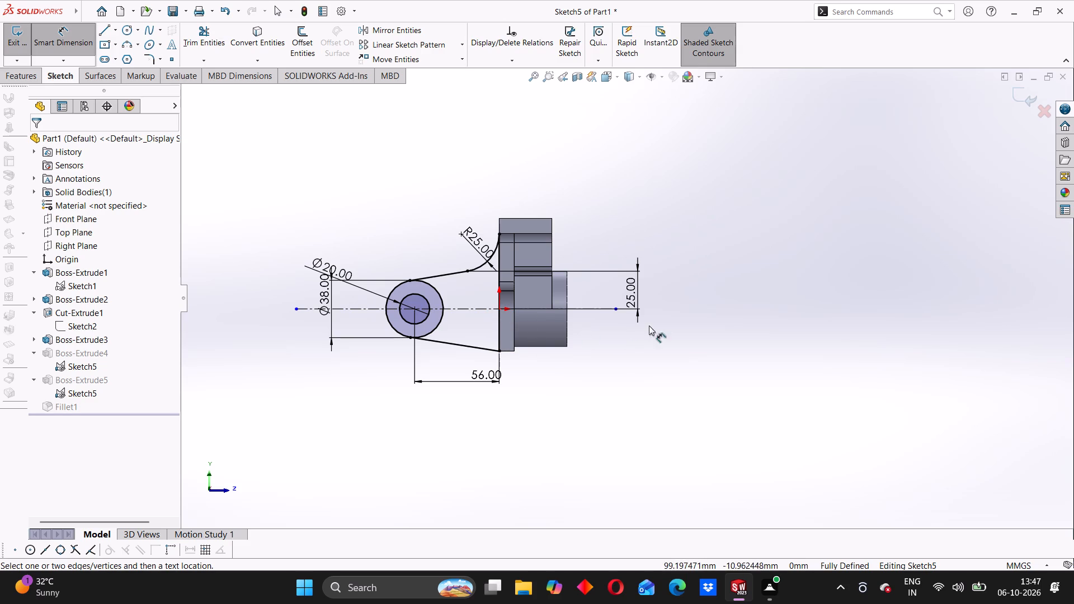
scroll(517, 323, "up", 2)
scroll(551, 332, "down", 2)
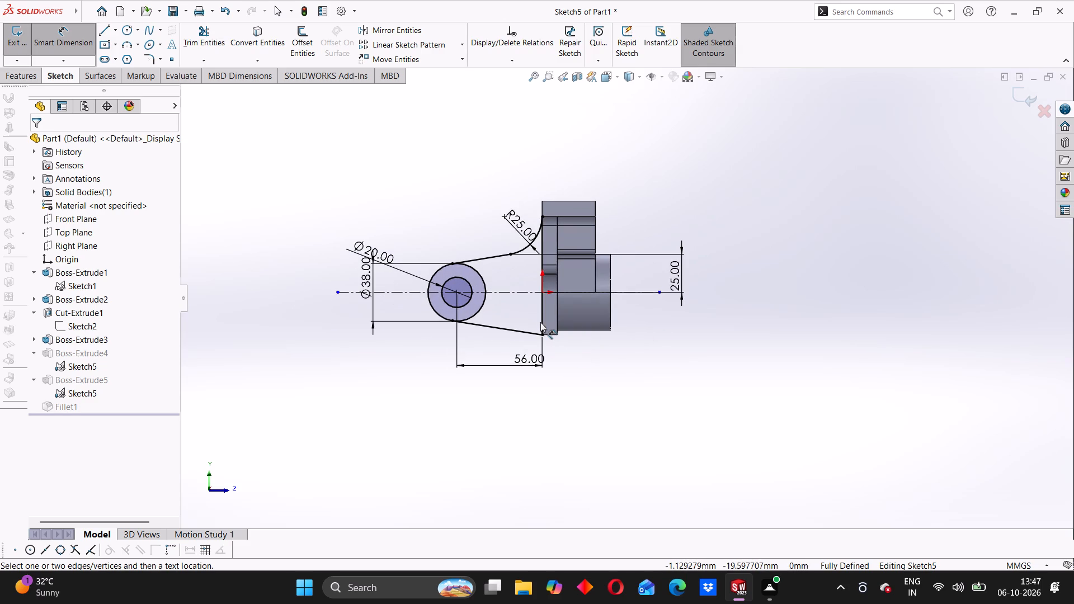
scroll(540, 322, "down", 1)
scroll(577, 334, "up", 2)
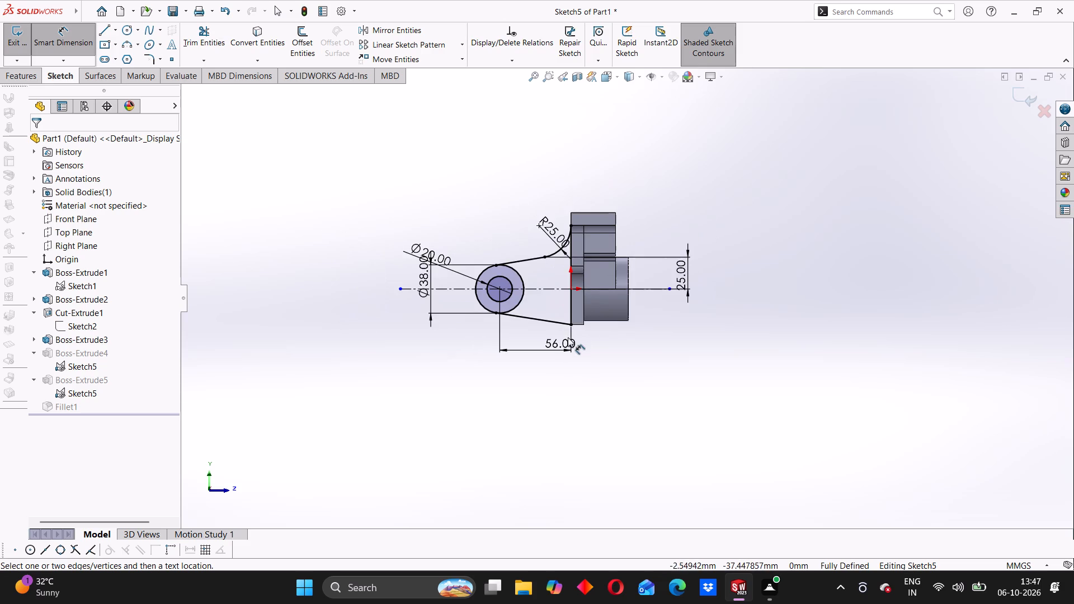
Examine the side arm's concentric circles and where the upper and lower sloping lines meet the outer circle.
scroll(567, 337, "down", 2)
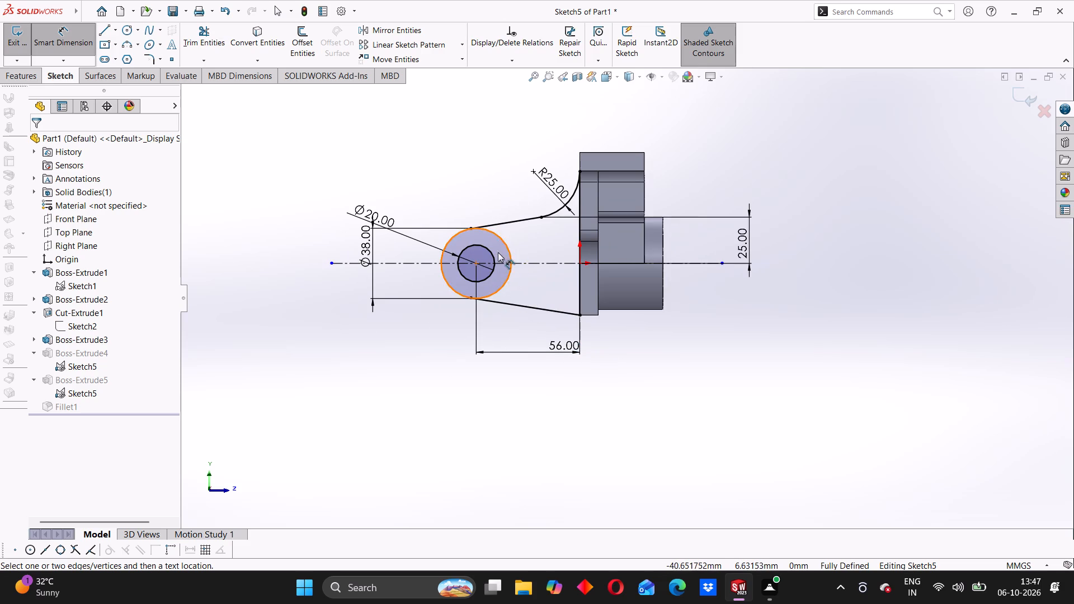
scroll(496, 253, "up", 2)
scroll(514, 266, "down", 4)
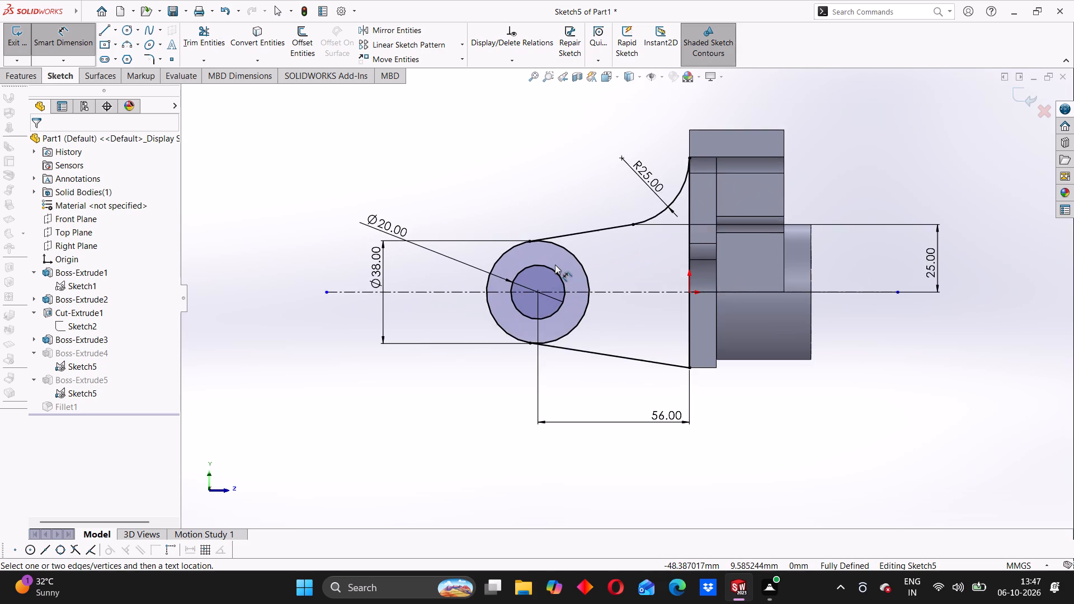
scroll(555, 265, "up", 2)
scroll(551, 258, "down", 6)
scroll(615, 308, "up", 3)
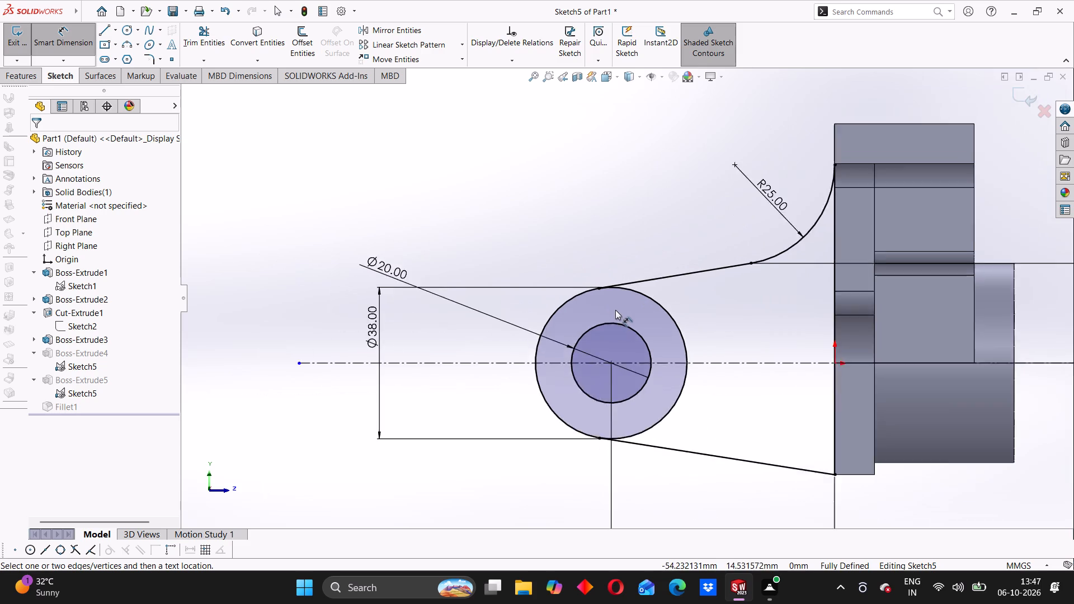
scroll(625, 329, "up", 3)
scroll(646, 340, "down", 1)
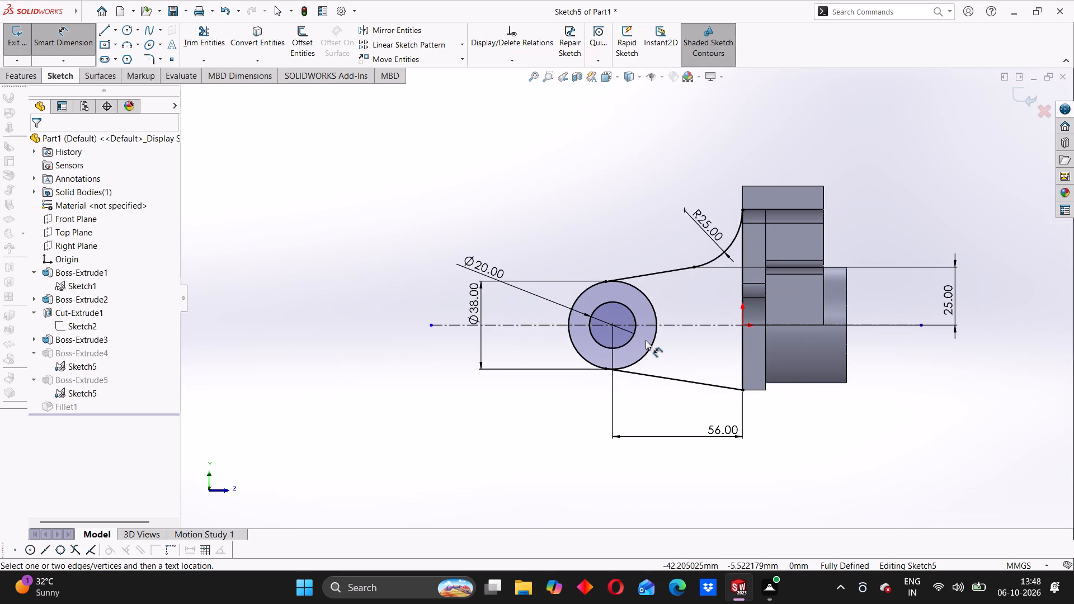
scroll(638, 311, "down", 4)
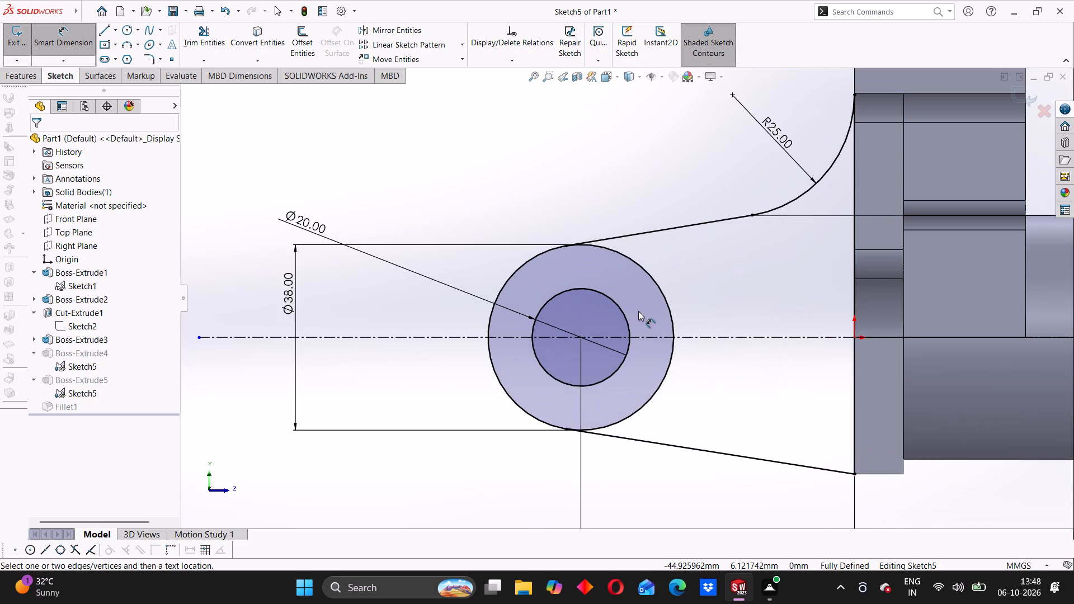
scroll(640, 307, "up", 1)
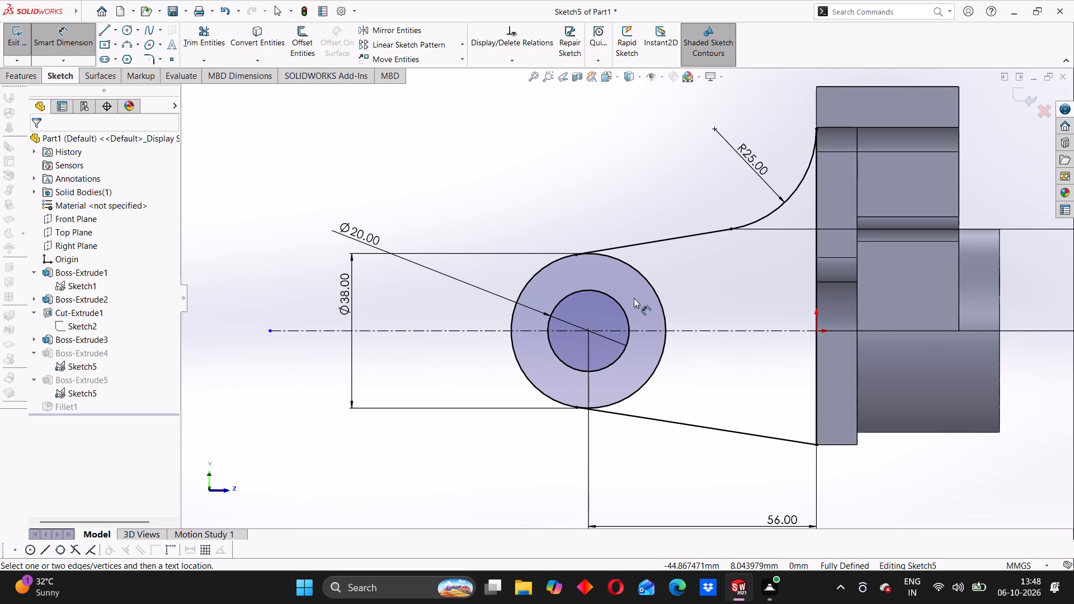
scroll(634, 298, "up", 4)
scroll(634, 298, "down", 2)
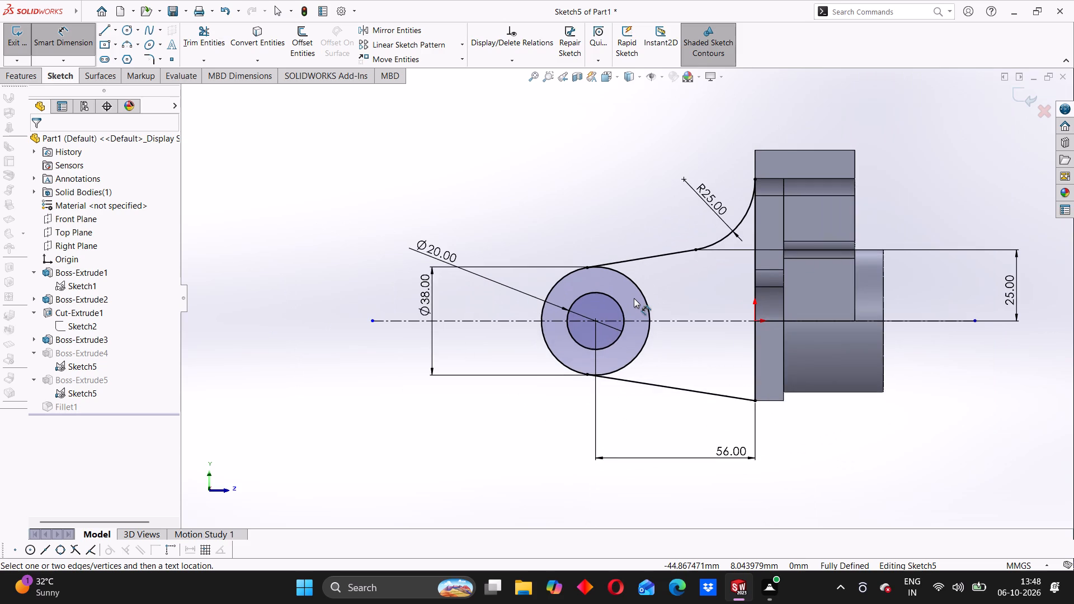
scroll(634, 298, "down", 1)
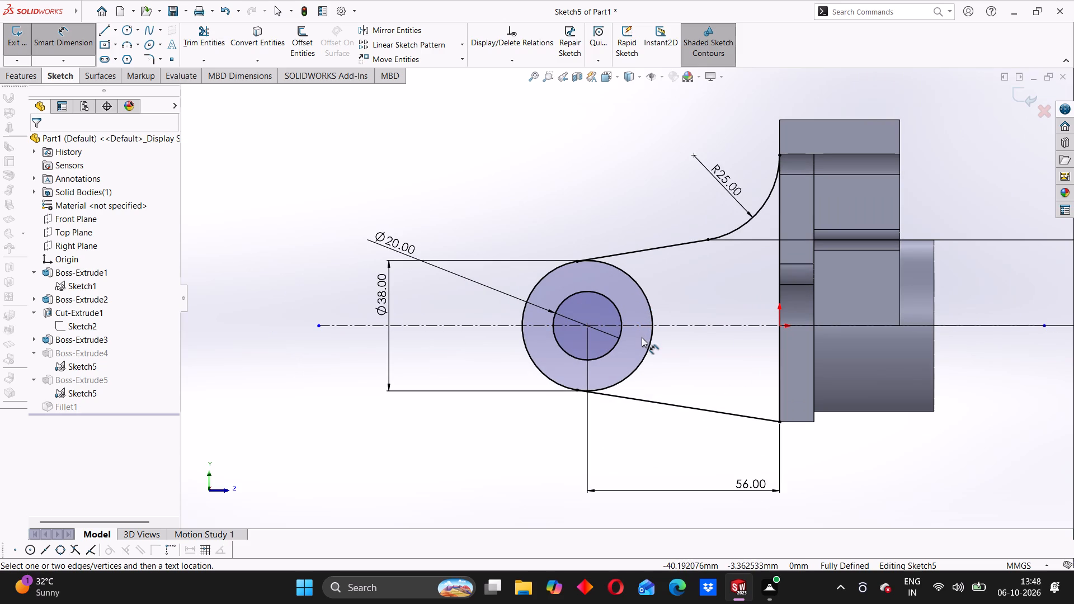
scroll(642, 337, "down", 2)
scroll(642, 337, "up", 6)
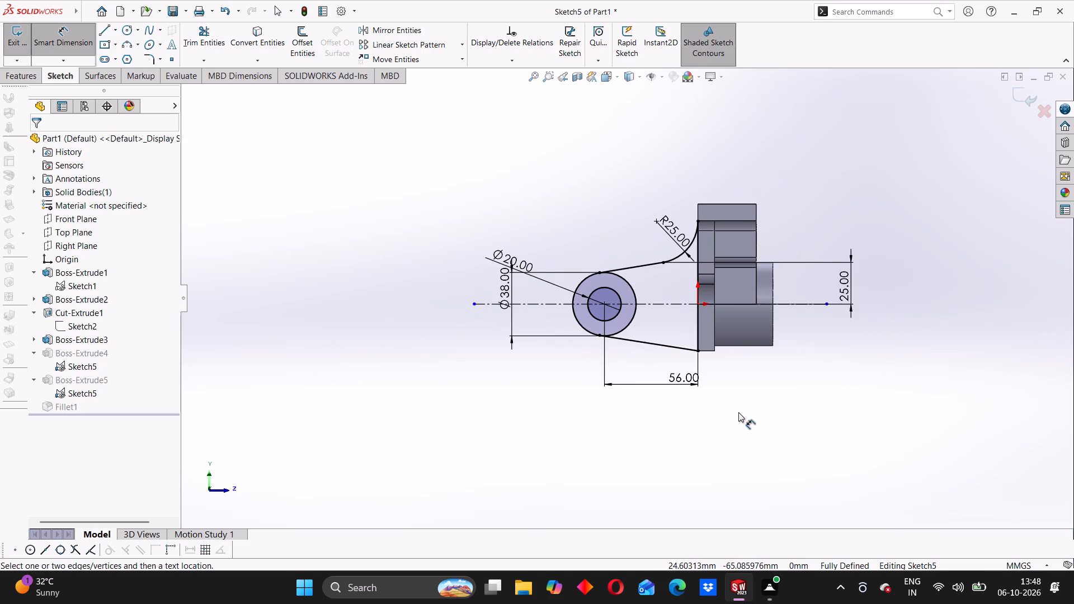
scroll(628, 323, "down", 4)
scroll(597, 285, "down", 2)
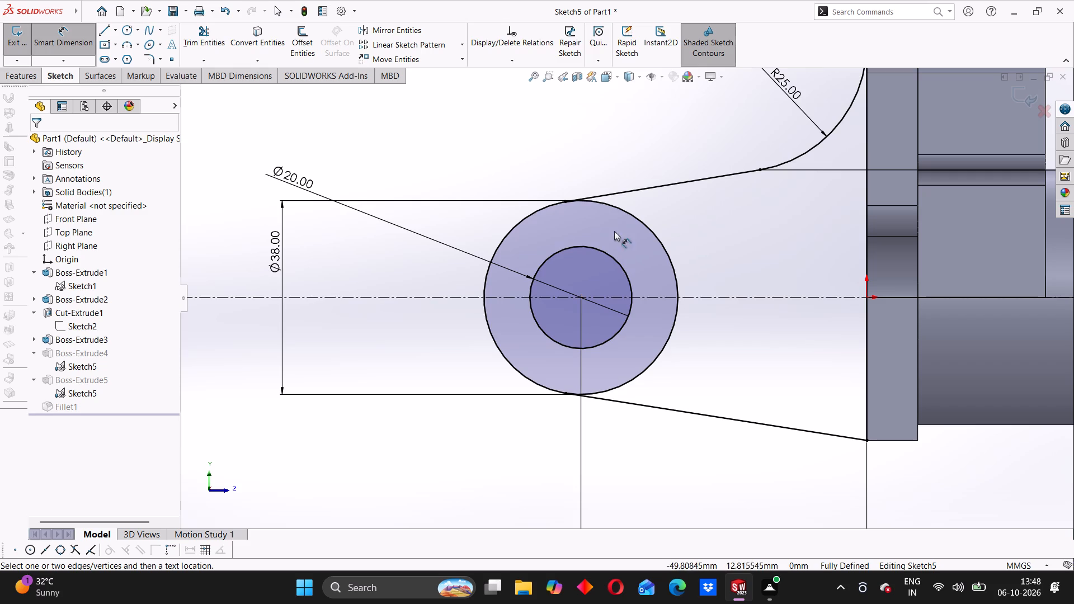
scroll(627, 275, "up", 2)
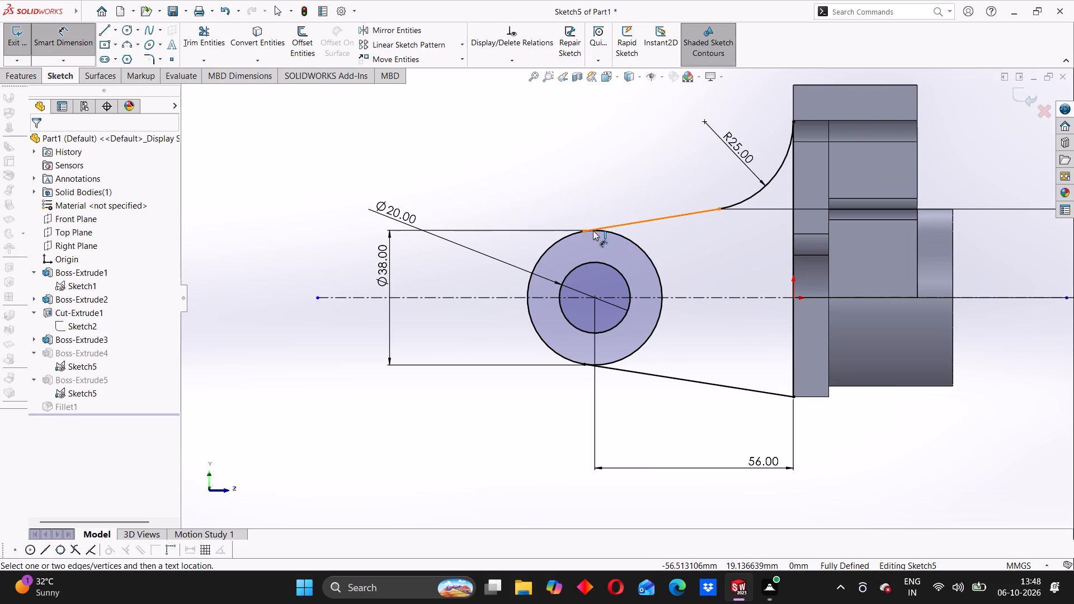
scroll(622, 259, "up", 3)
scroll(629, 293, "down", 2)
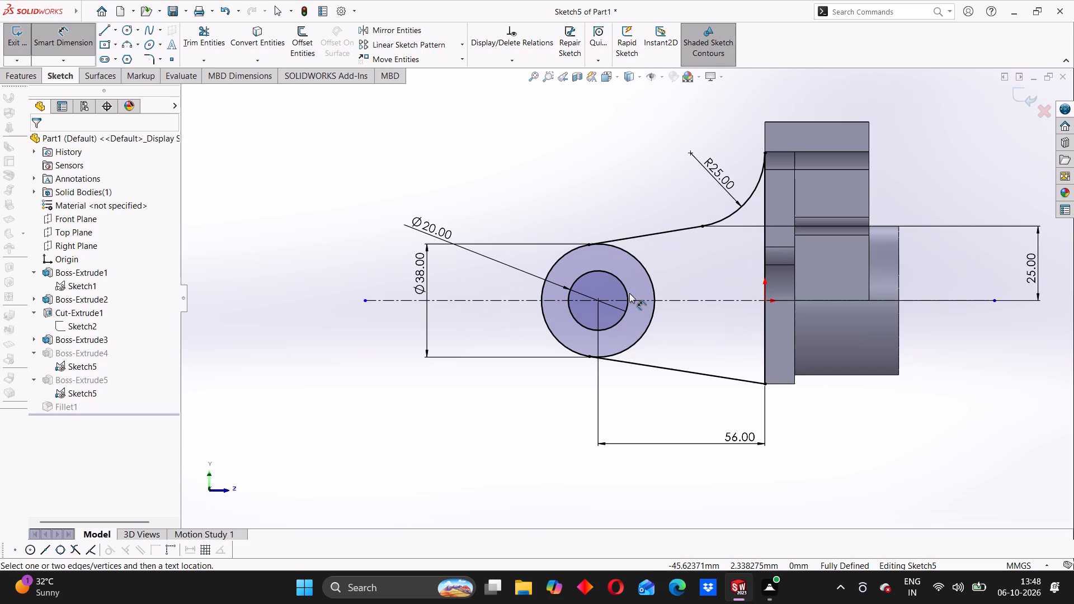
scroll(628, 284, "down", 4)
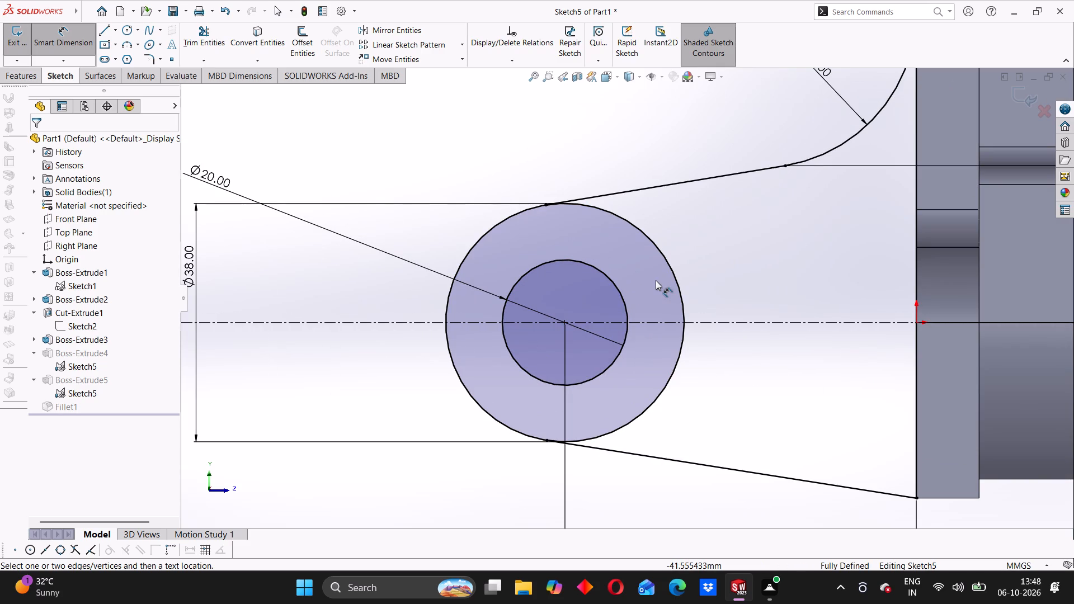
scroll(656, 280, "up", 5)
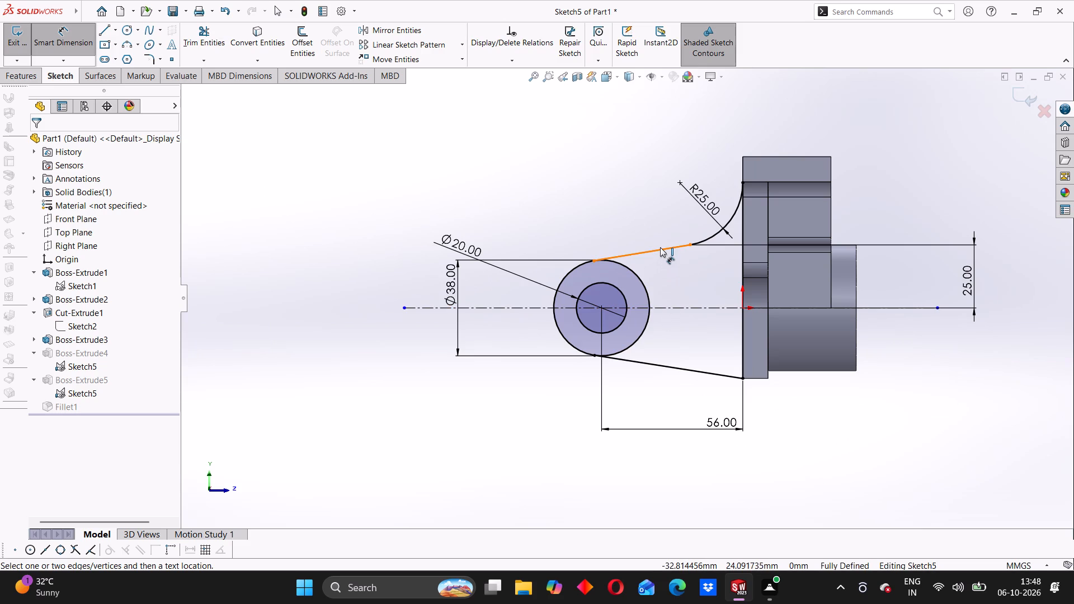
Examine the side arm profile, including its sloping lines, R25 arc and concentric circles, against the bracket body.
scroll(687, 294, "up", 4)
scroll(668, 309, "down", 6)
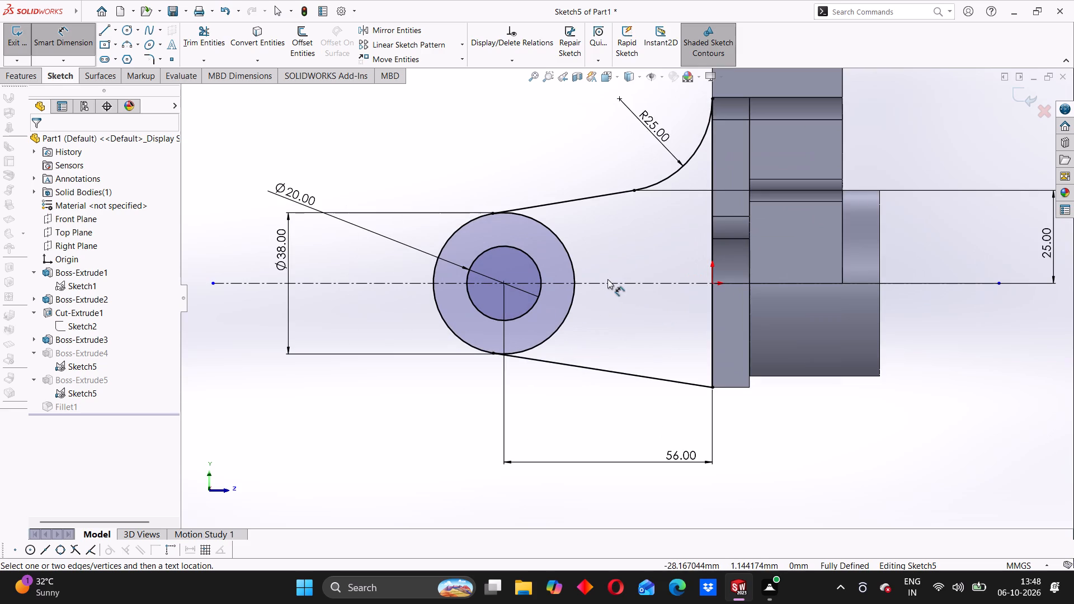
scroll(586, 168, "up", 4)
scroll(620, 256, "up", 3)
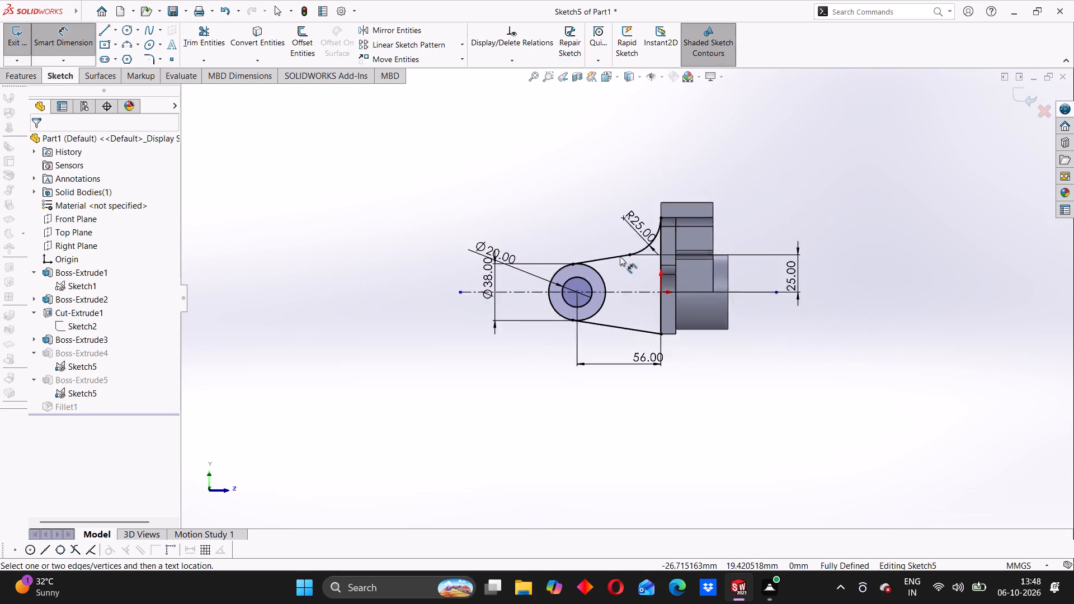
scroll(634, 320, "up", 3)
scroll(630, 327, "down", 6)
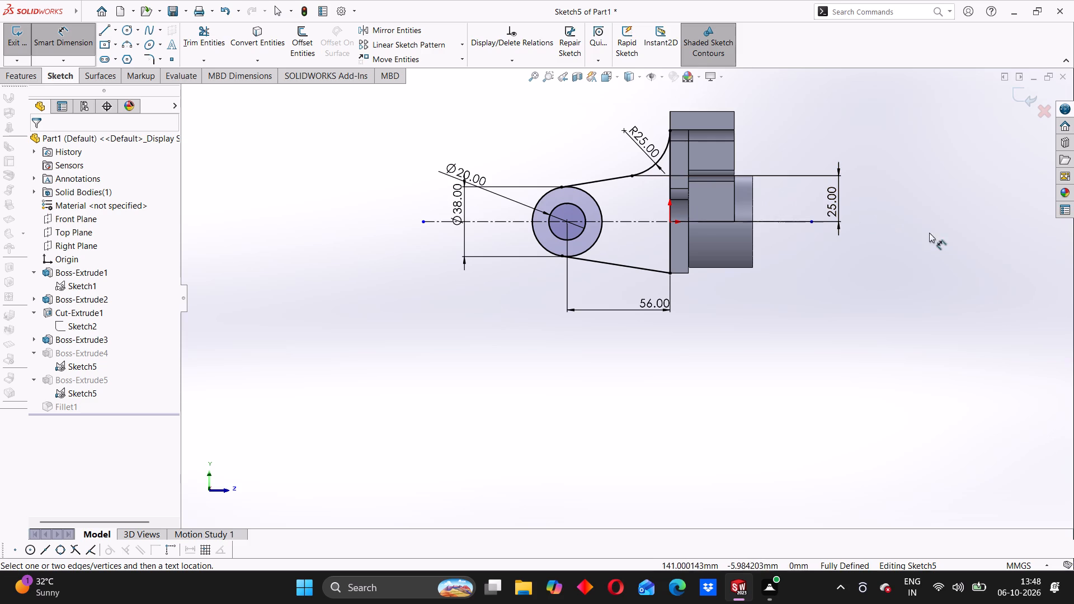
scroll(822, 224, "up", 3)
scroll(733, 253, "down", 2)
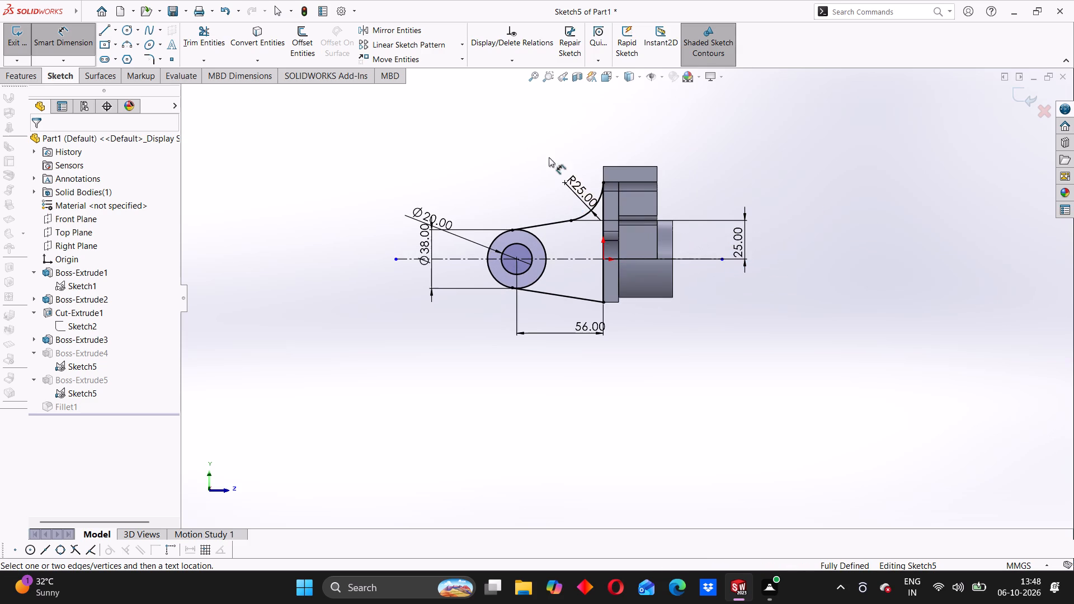
Examine the 25 mm vertical dimension between the sloping line's junction with the R25 arc and the horizontal centreline.
scroll(737, 246, "down", 3)
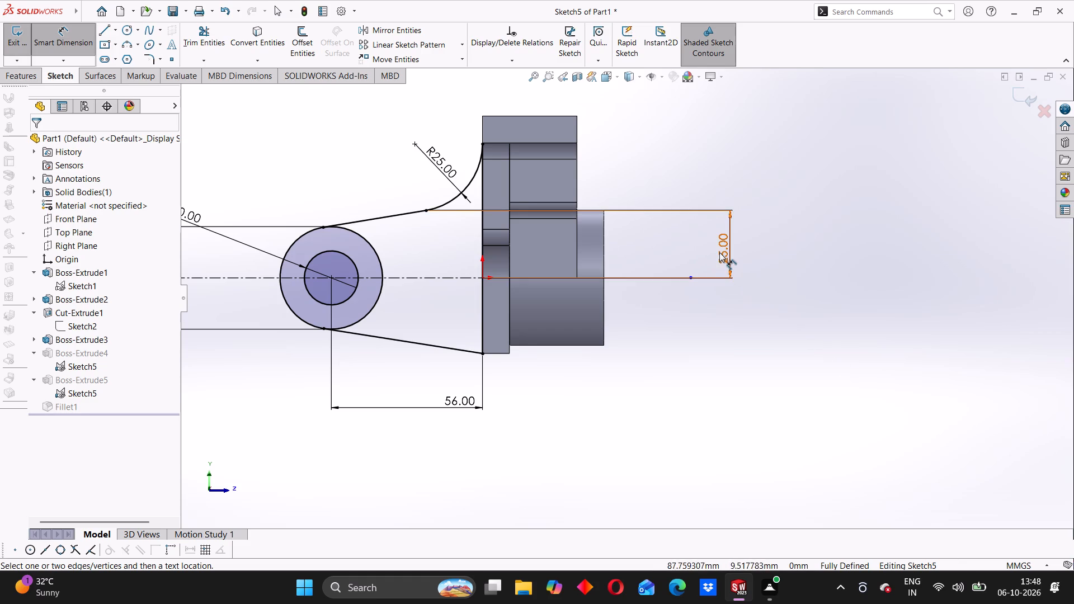
scroll(719, 252, "up", 2)
scroll(692, 272, "down", 1)
scroll(685, 272, "up", 1)
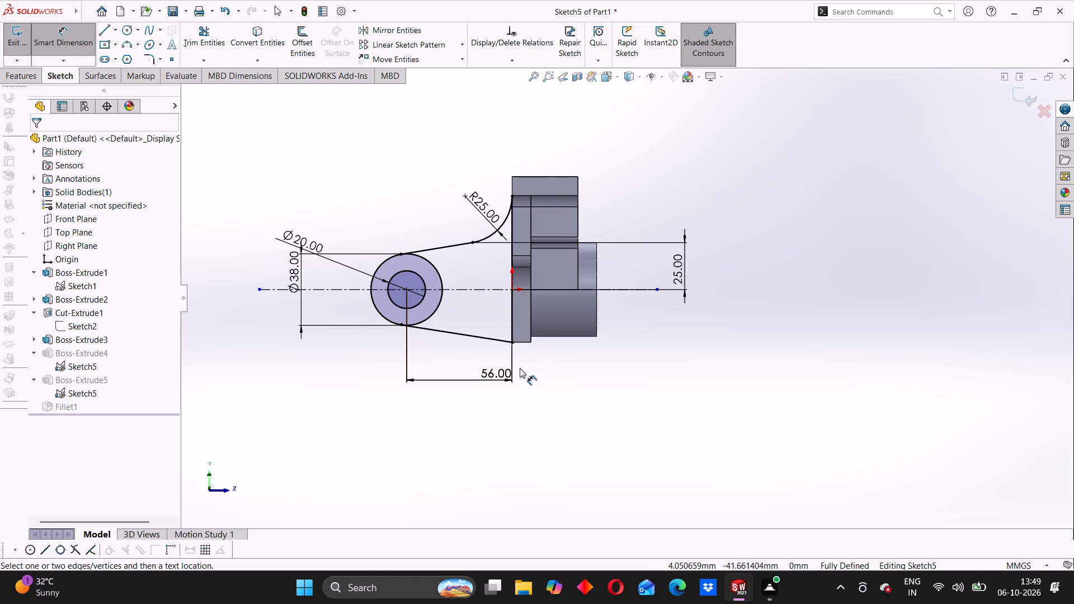
scroll(520, 368, "up", 3)
scroll(587, 361, "down", 3)
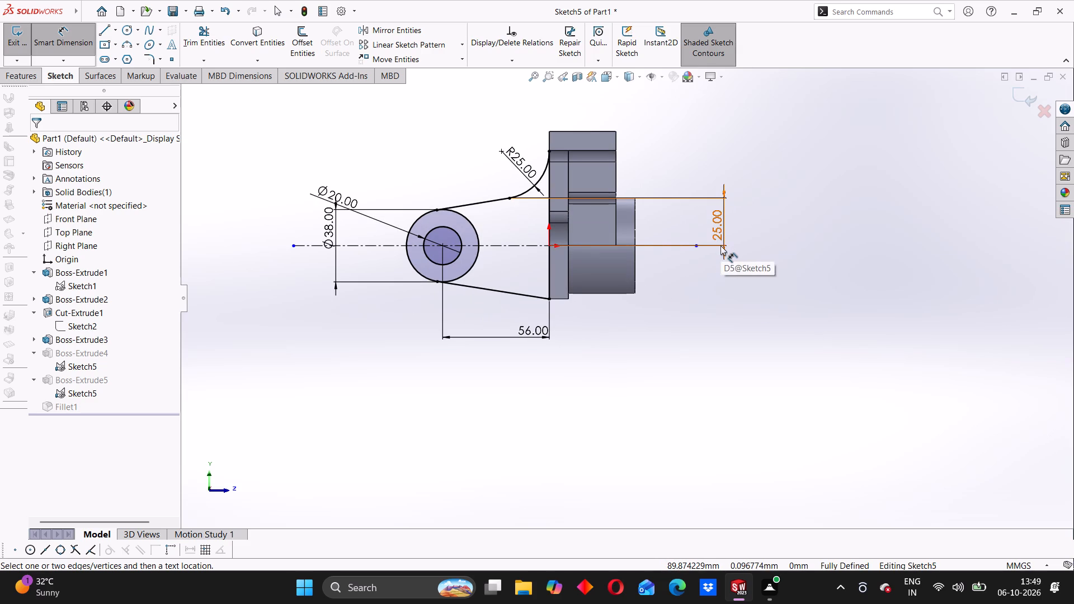
scroll(718, 232, "up", 2)
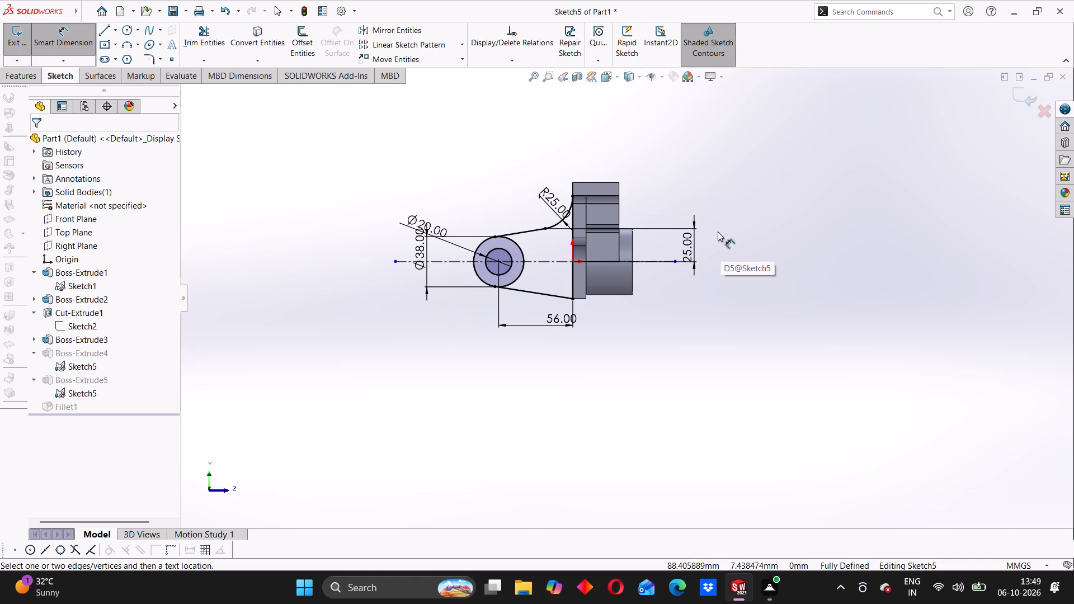
scroll(676, 252, "down", 4)
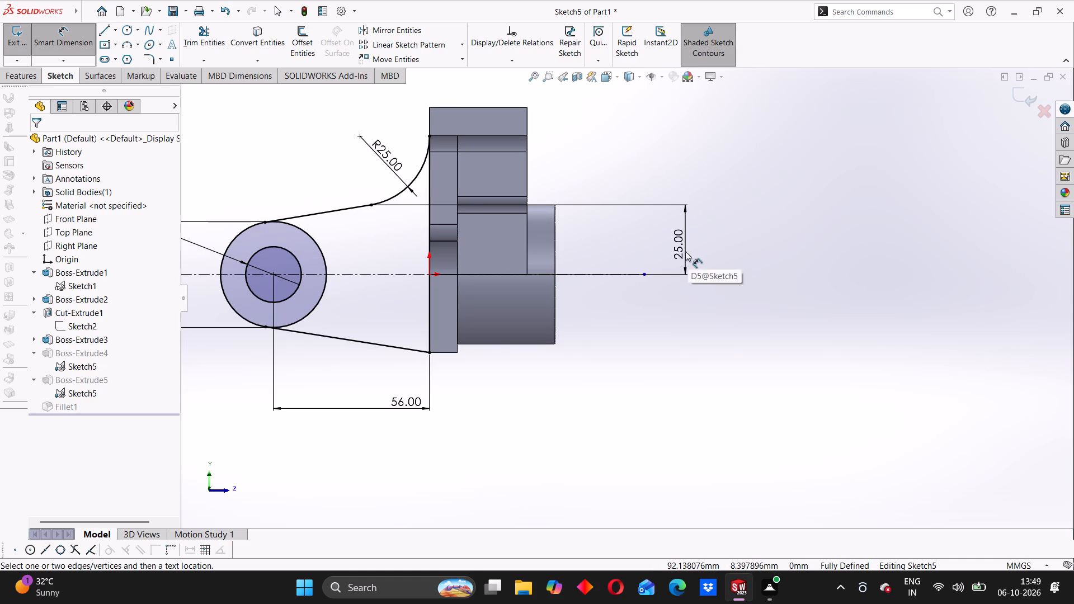
scroll(658, 276, "up", 5)
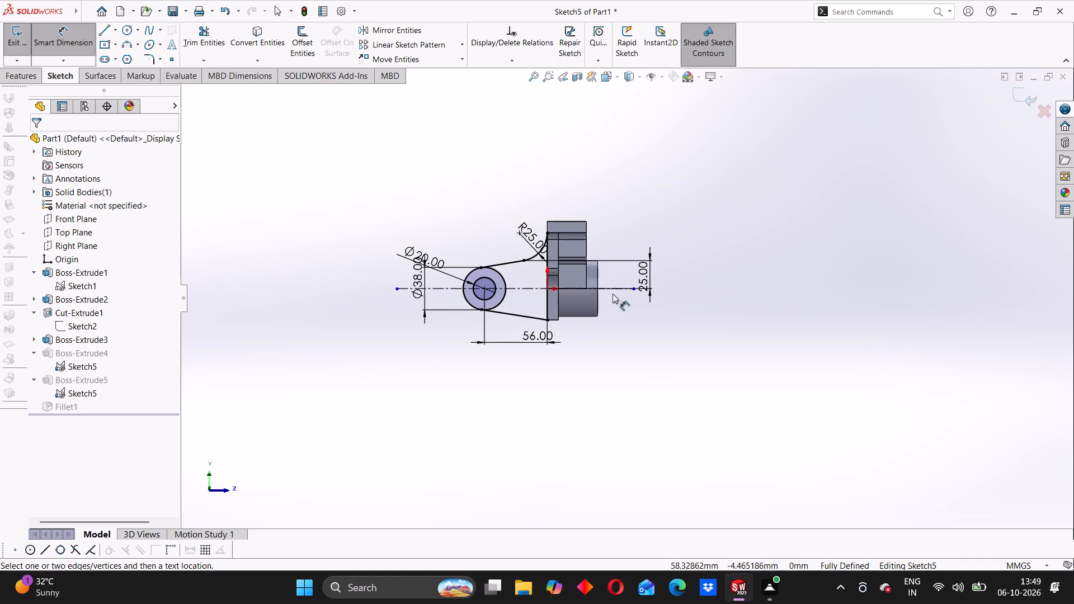
scroll(574, 287, "down", 4)
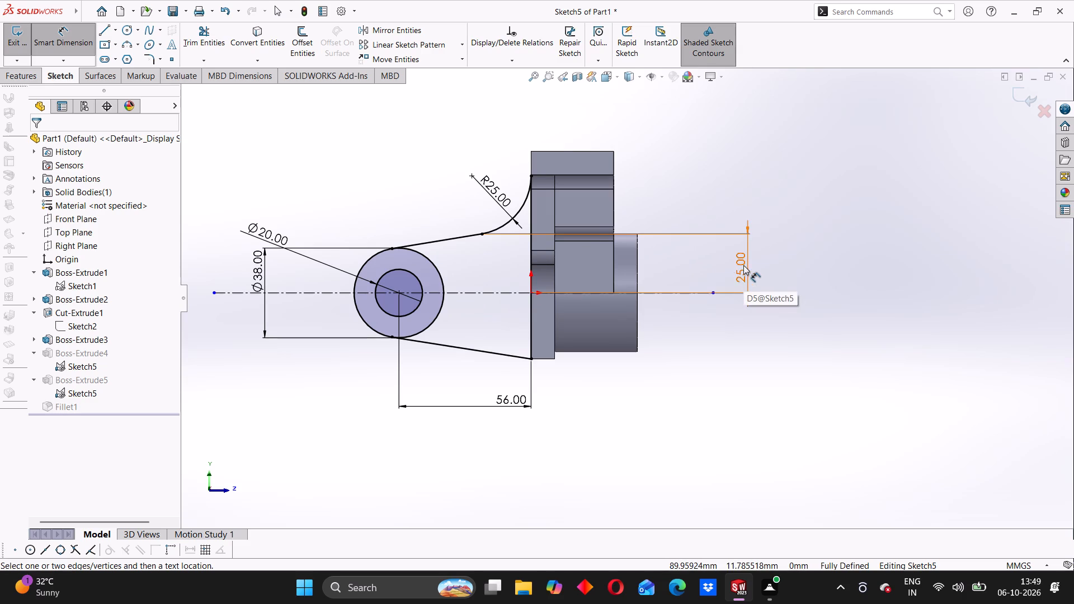
scroll(743, 265, "down", 2)
scroll(731, 283, "up", 3)
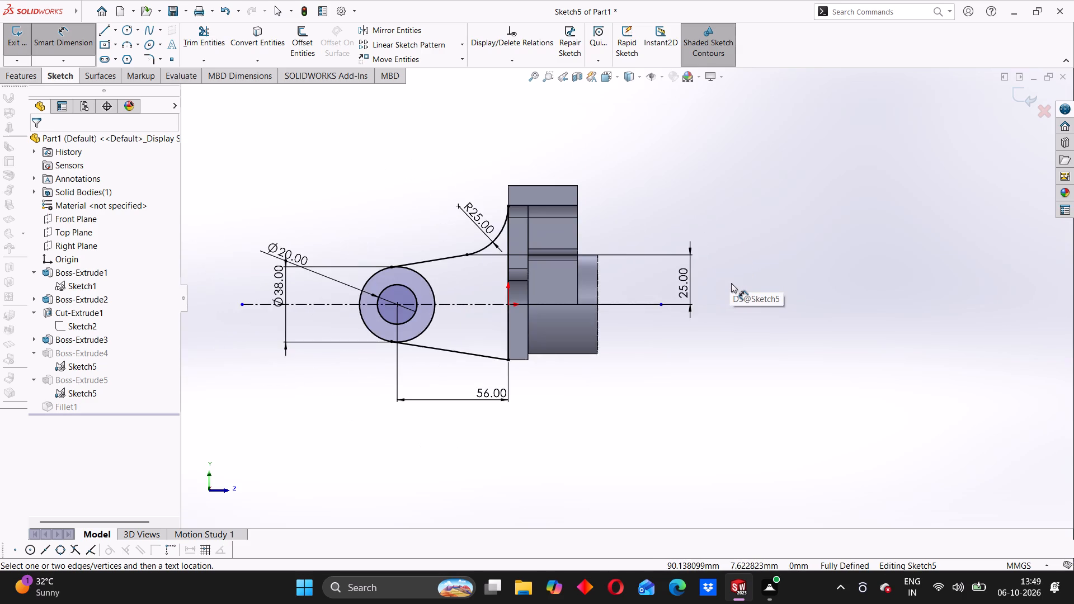
scroll(731, 283, "down", 1)
scroll(675, 290, "down", 2)
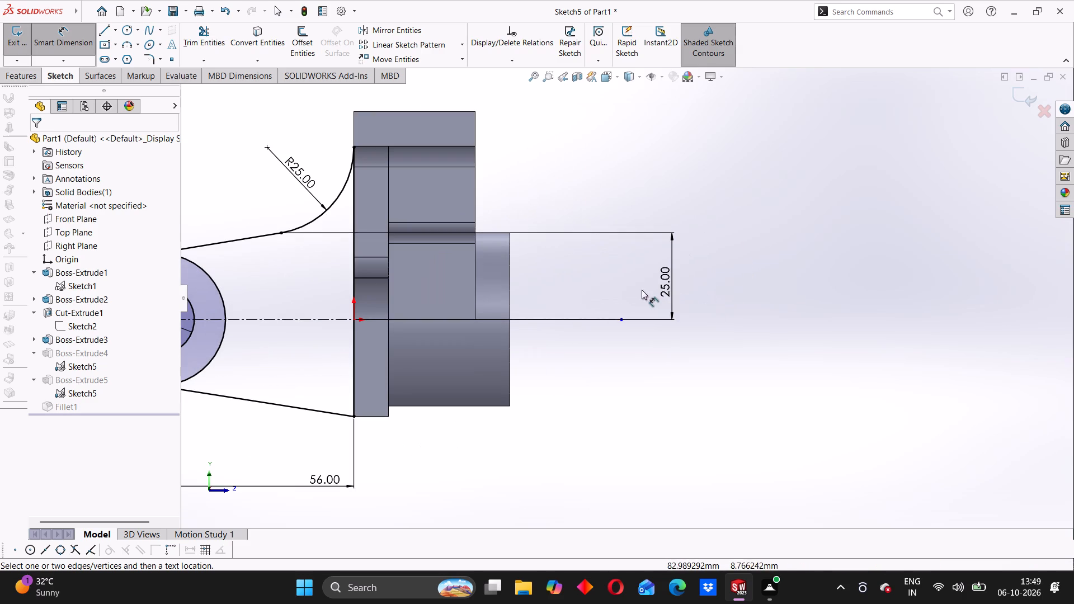
scroll(674, 285, "down", 2)
scroll(655, 290, "up", 3)
scroll(592, 295, "up", 3)
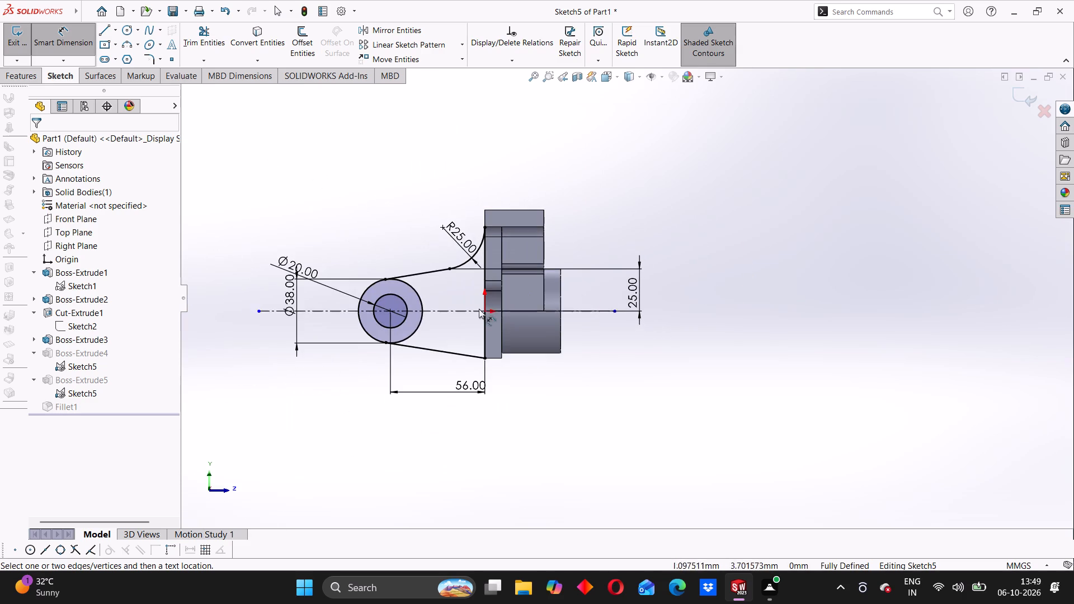
scroll(463, 325, "up", 3)
scroll(637, 298, "down", 5)
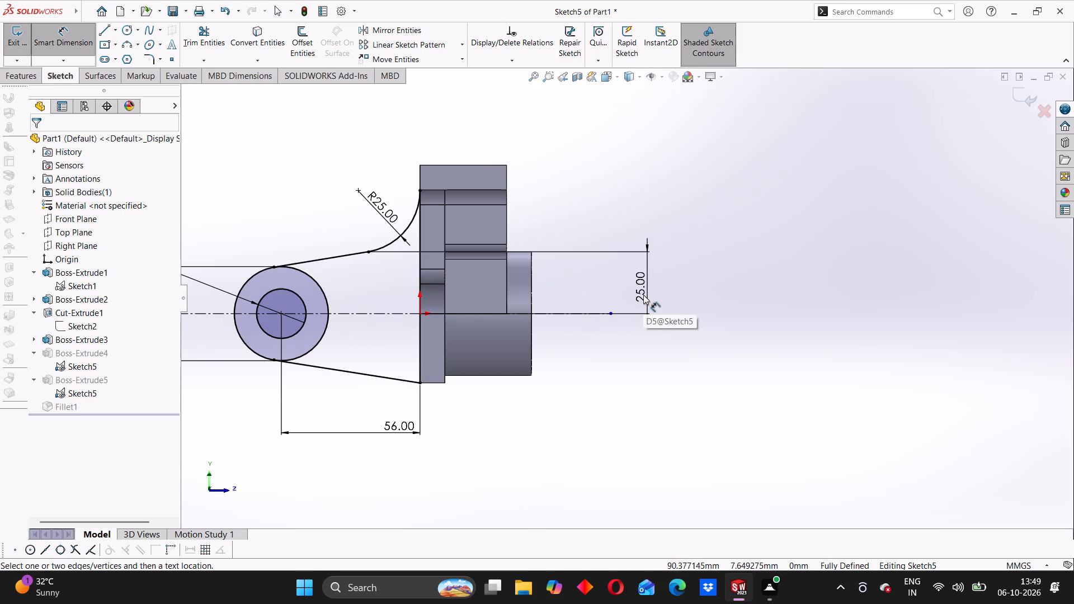
scroll(642, 294, "down", 1)
scroll(642, 294, "up", 1)
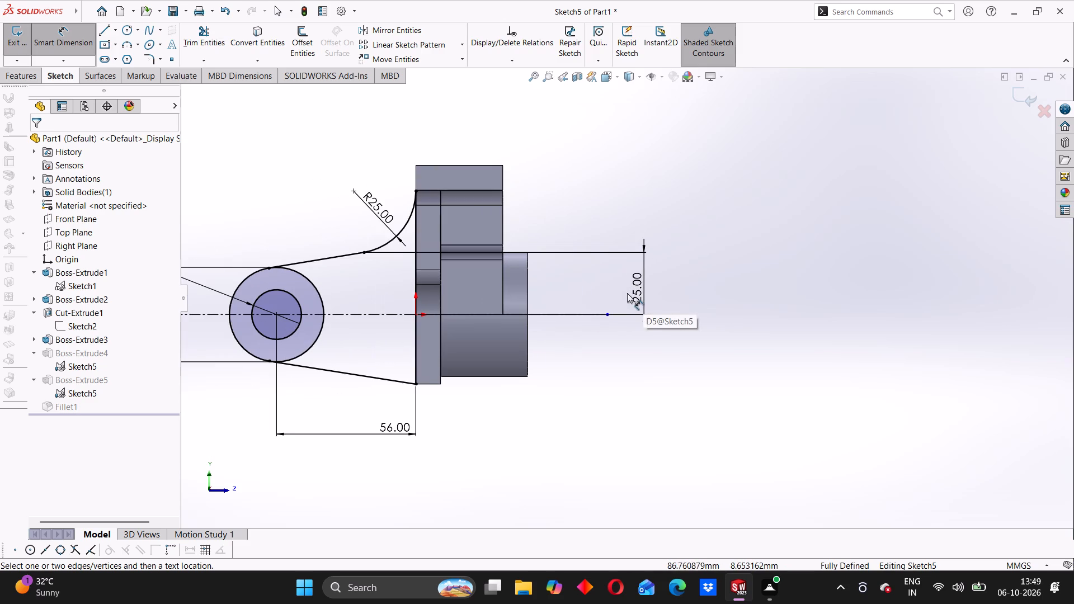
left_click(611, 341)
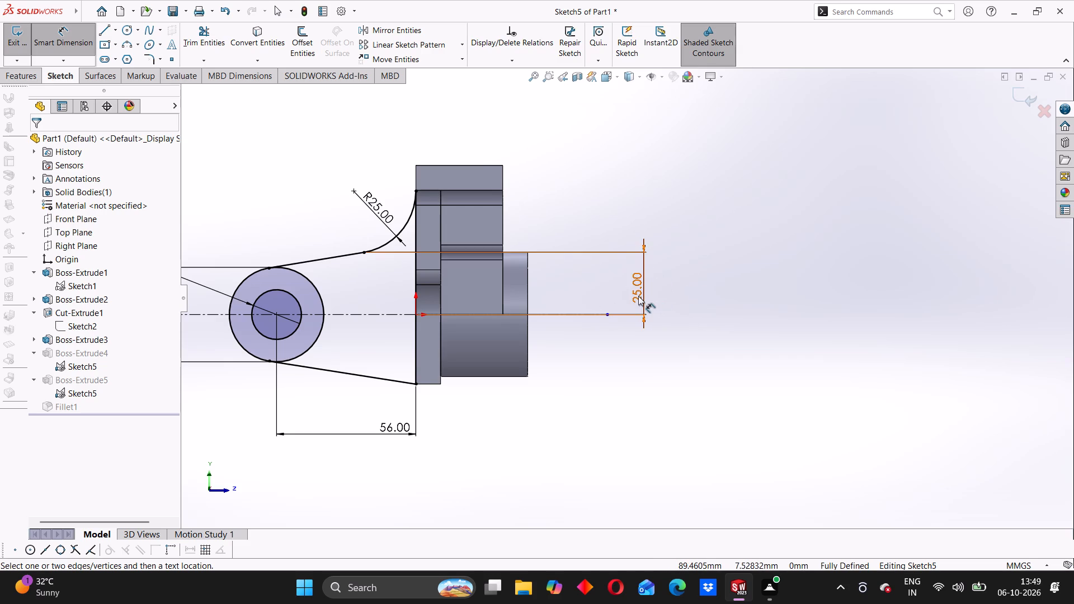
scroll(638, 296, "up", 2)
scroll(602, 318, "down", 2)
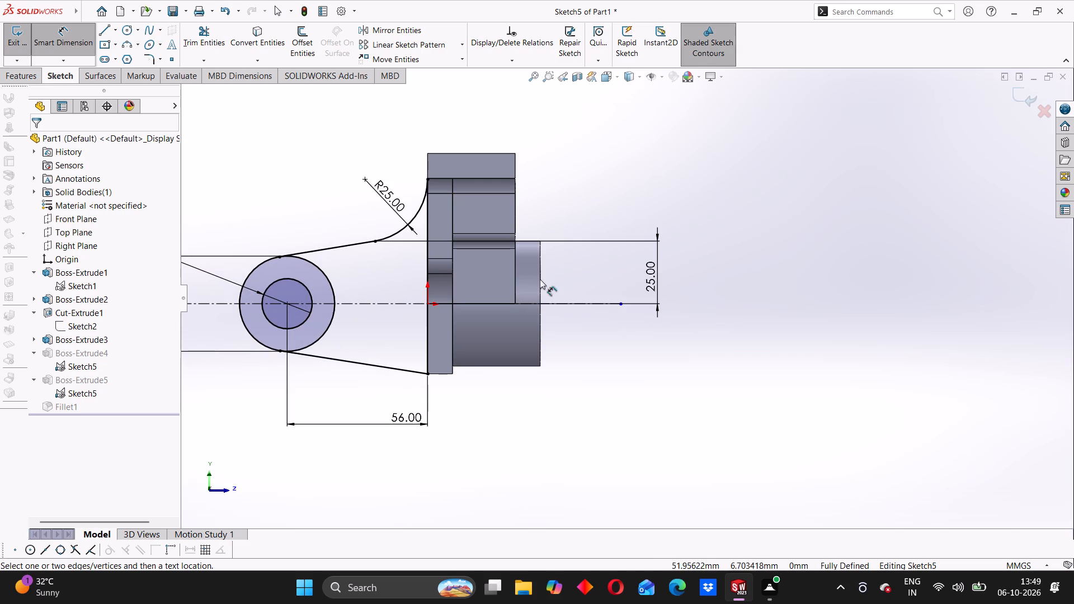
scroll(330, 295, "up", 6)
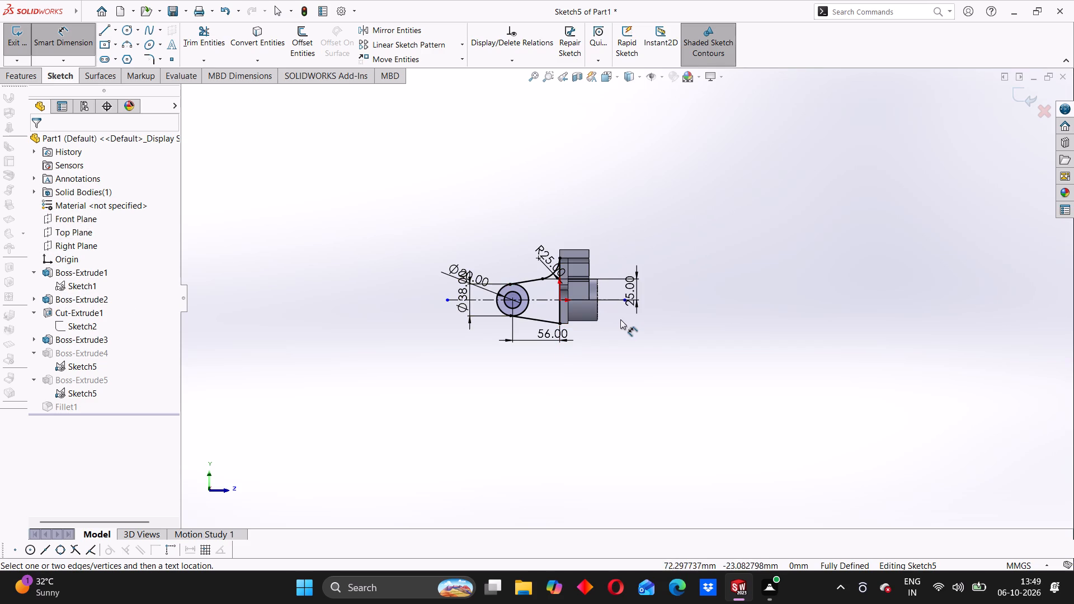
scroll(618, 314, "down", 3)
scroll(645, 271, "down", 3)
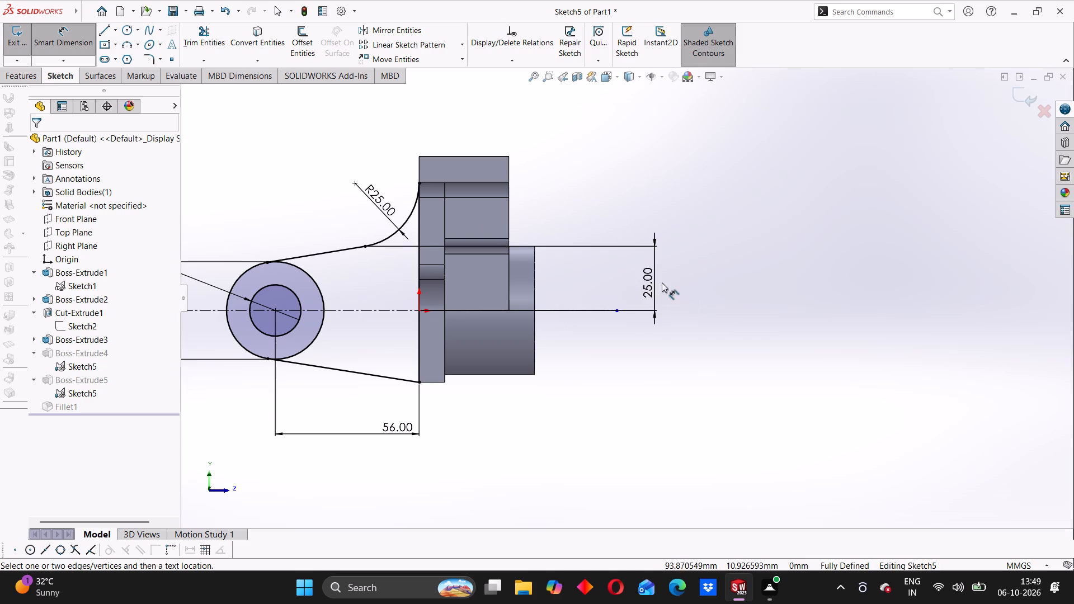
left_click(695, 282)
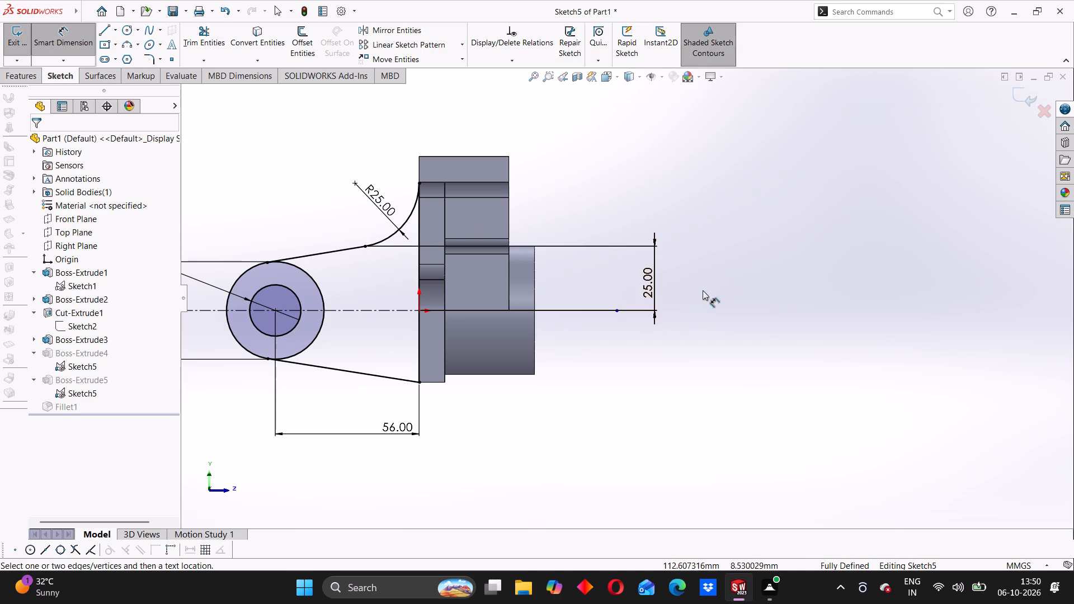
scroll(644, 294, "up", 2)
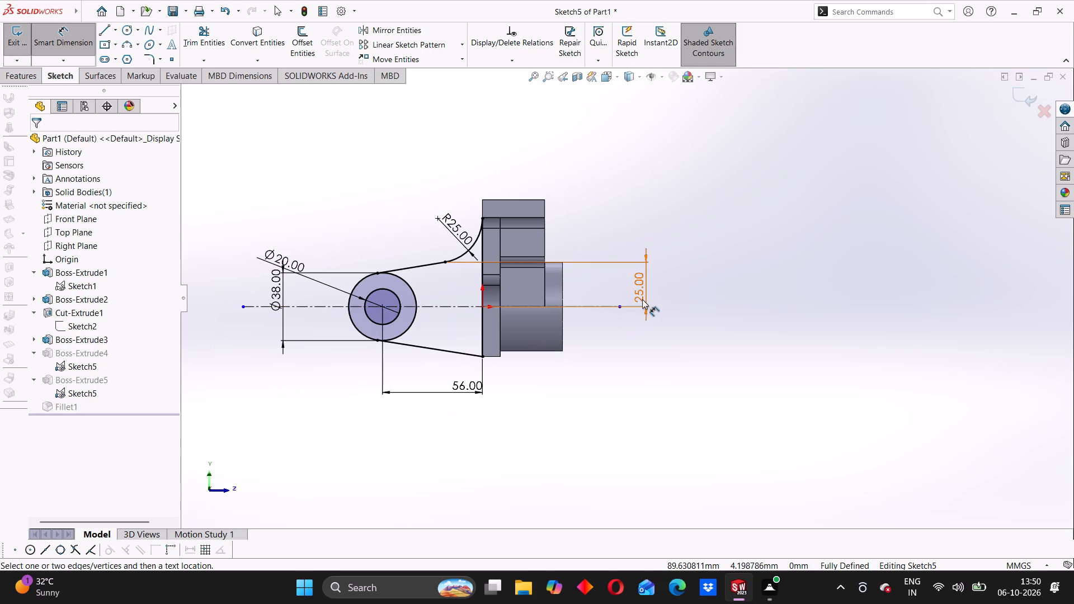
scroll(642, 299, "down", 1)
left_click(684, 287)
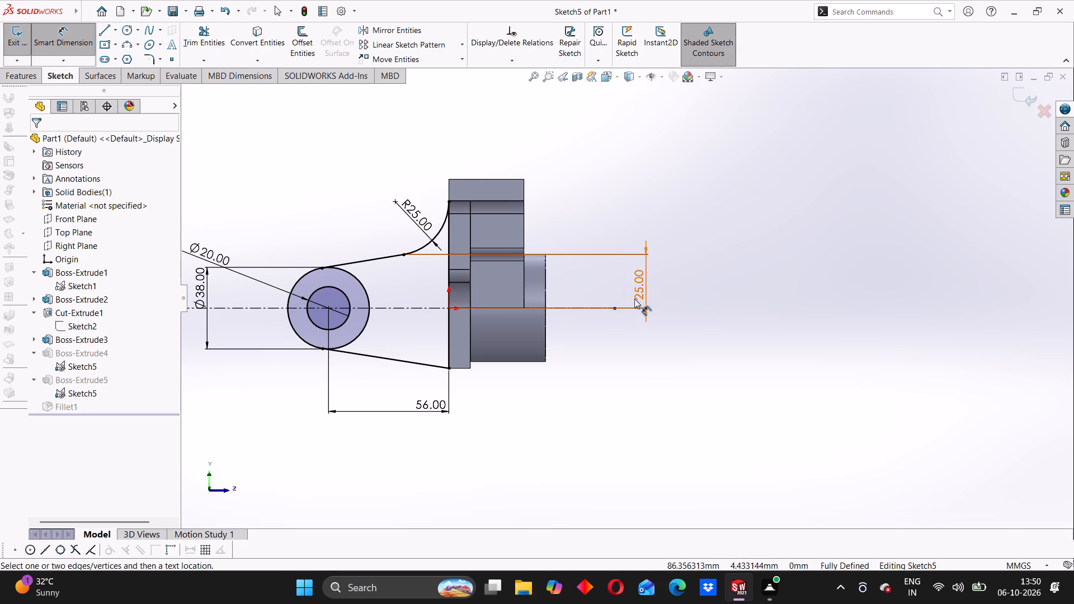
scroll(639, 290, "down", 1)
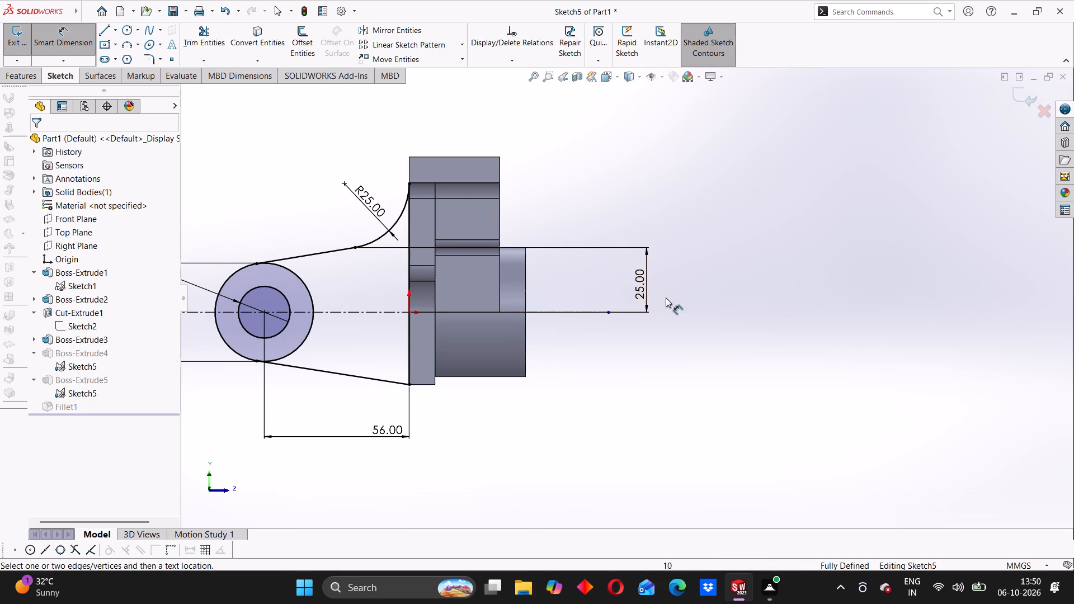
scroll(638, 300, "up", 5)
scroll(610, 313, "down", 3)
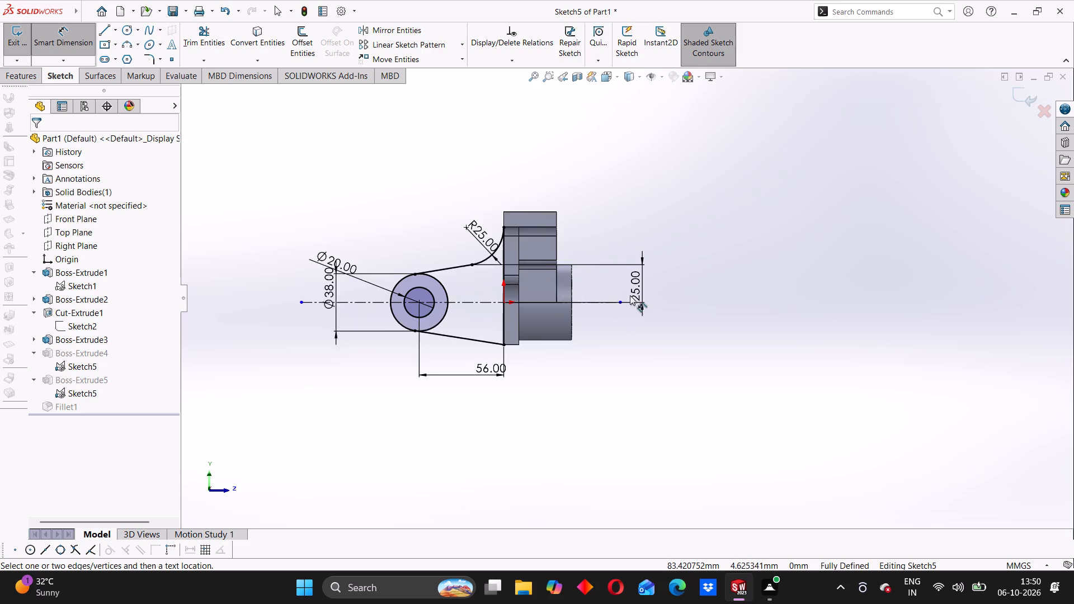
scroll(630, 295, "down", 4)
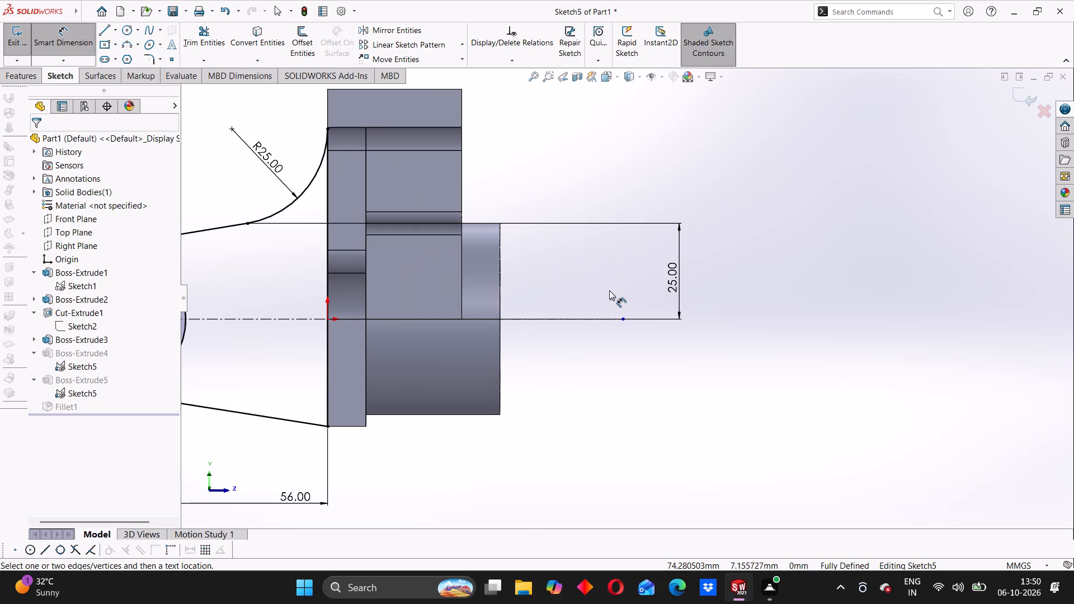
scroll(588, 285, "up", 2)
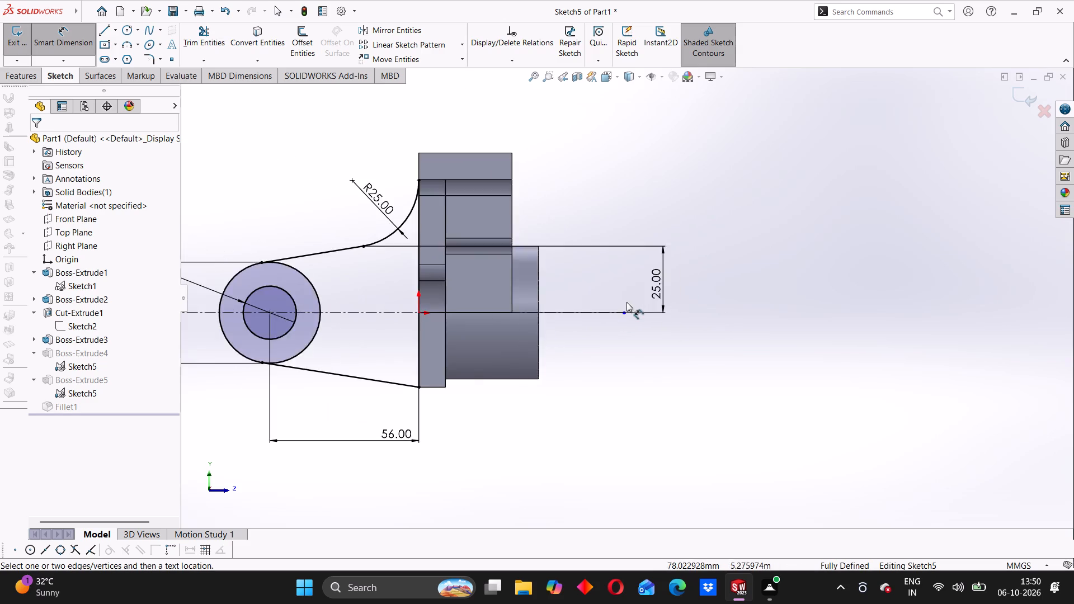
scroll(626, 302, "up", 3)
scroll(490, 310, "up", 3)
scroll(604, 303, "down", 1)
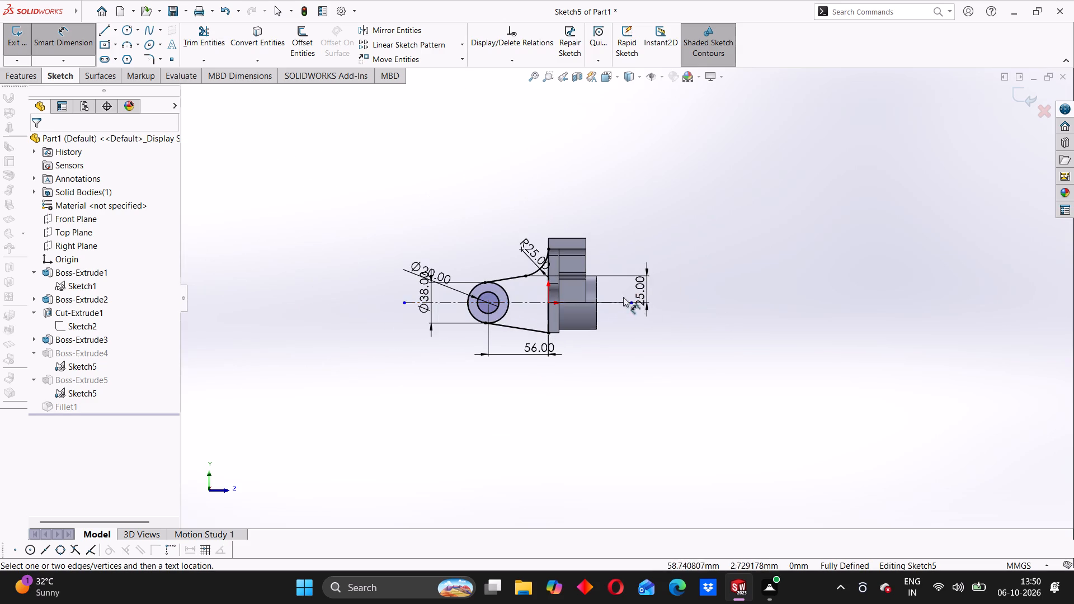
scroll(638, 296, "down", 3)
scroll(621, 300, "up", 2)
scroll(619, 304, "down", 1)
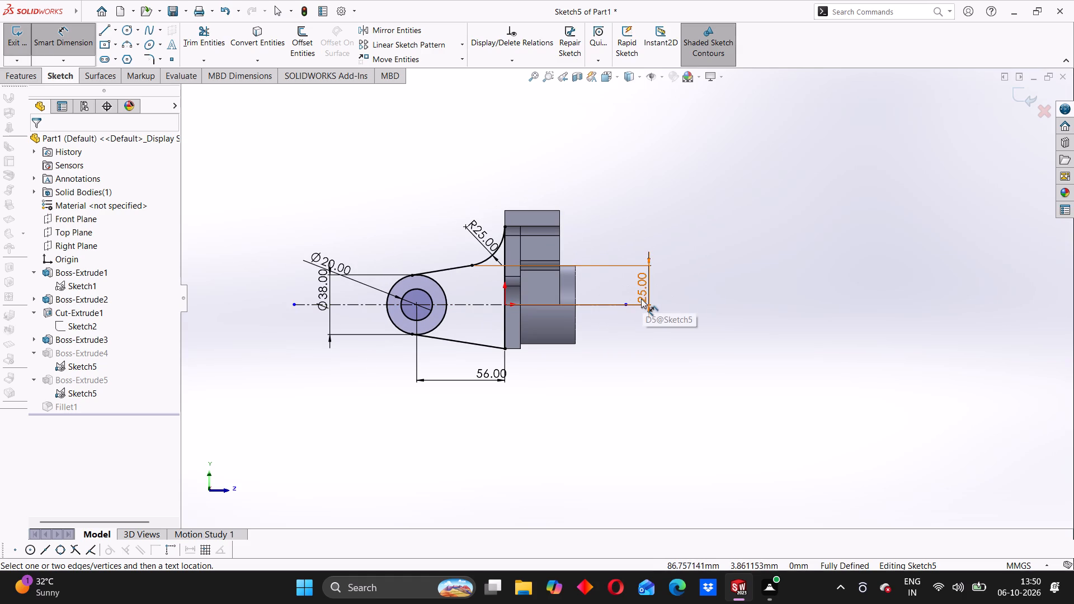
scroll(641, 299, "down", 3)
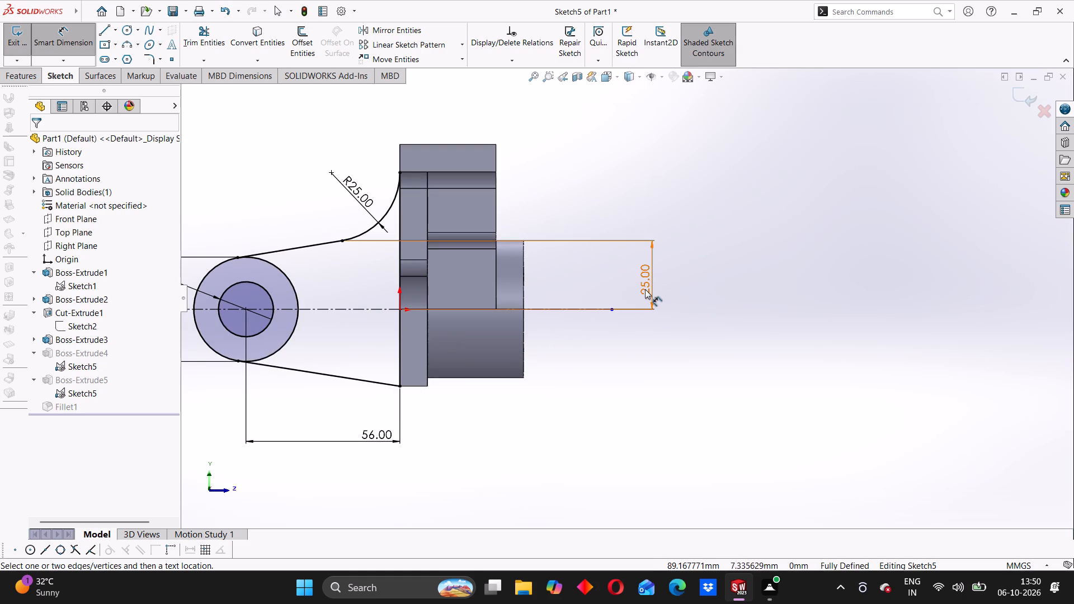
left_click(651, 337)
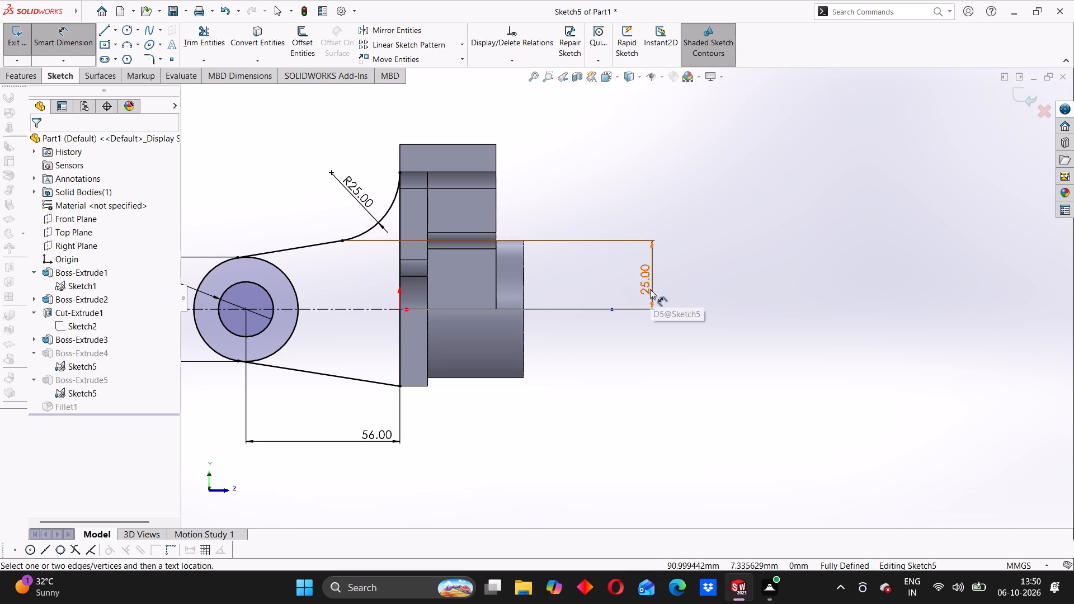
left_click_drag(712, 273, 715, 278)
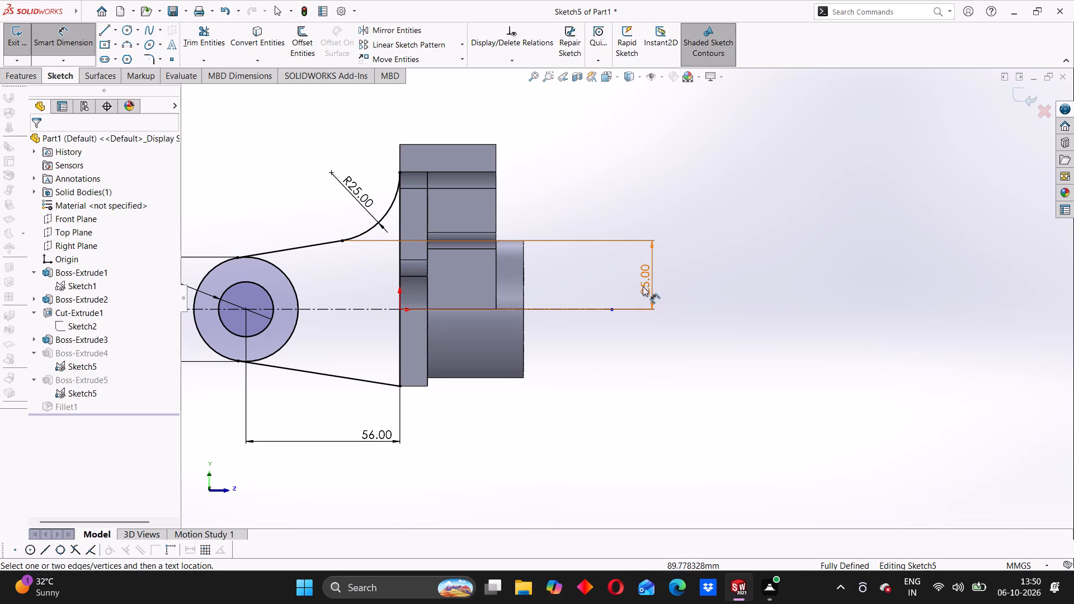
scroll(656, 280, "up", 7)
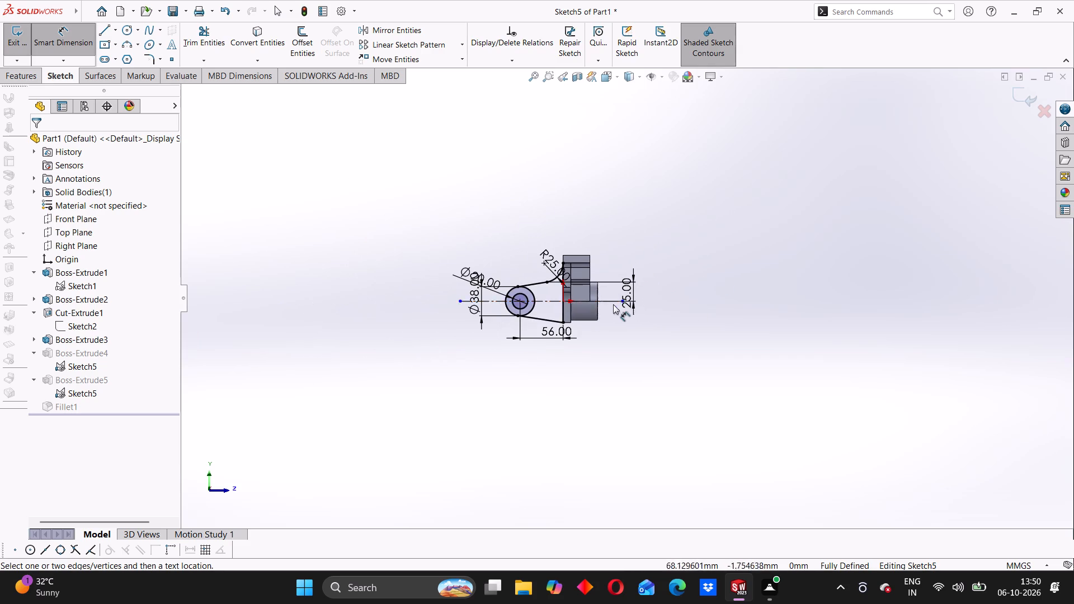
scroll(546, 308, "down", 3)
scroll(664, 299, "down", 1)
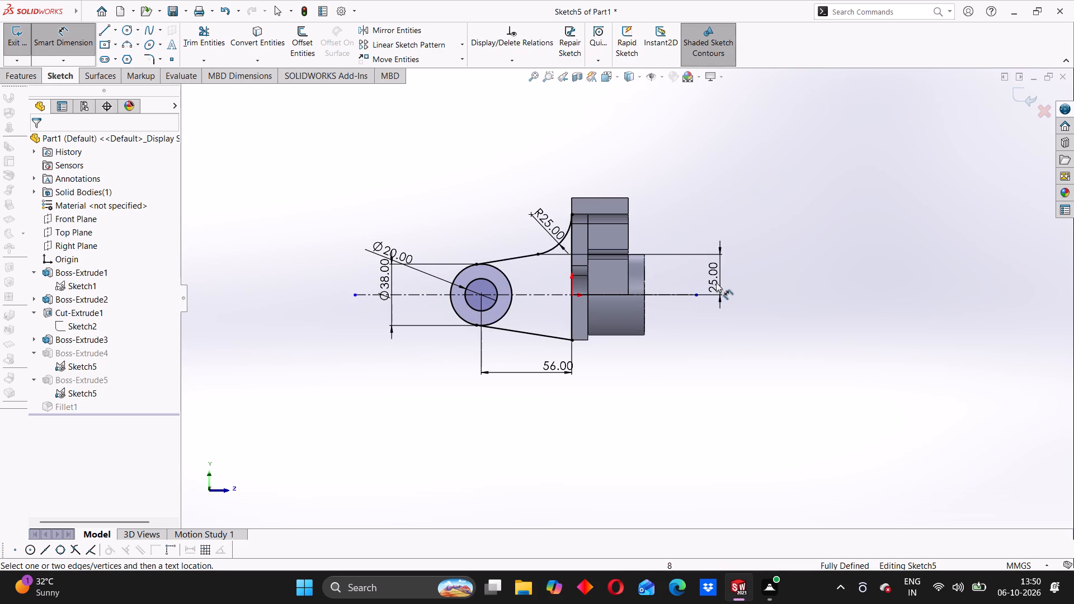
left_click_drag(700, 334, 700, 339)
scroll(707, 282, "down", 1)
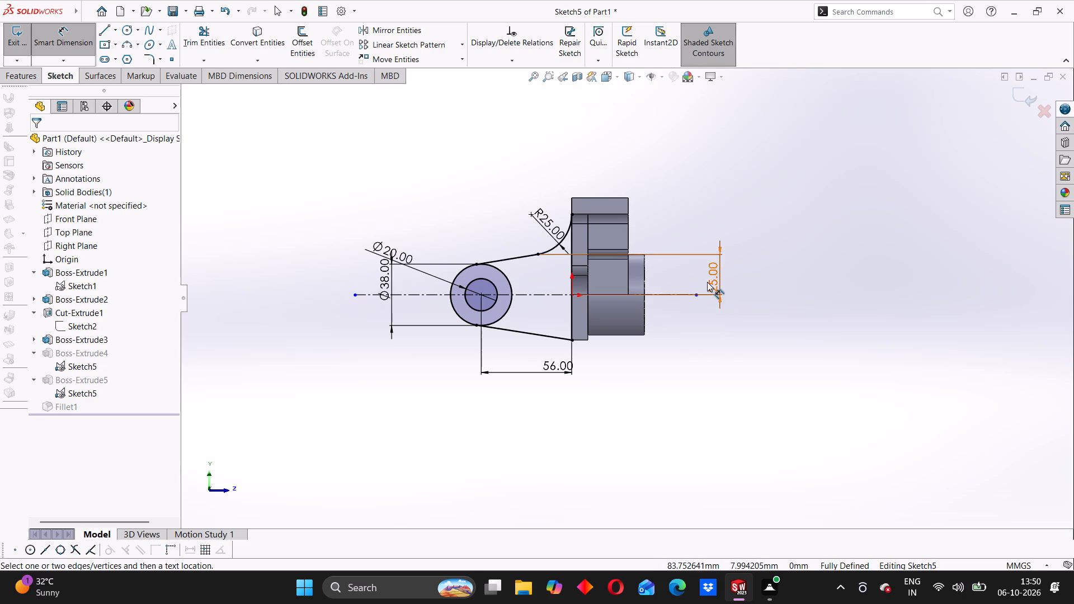
Examine the side arm's 25 mm vertical dimension in relation to the concentric circles, sloping lines and 56 mm offset.
scroll(707, 282, "down", 2)
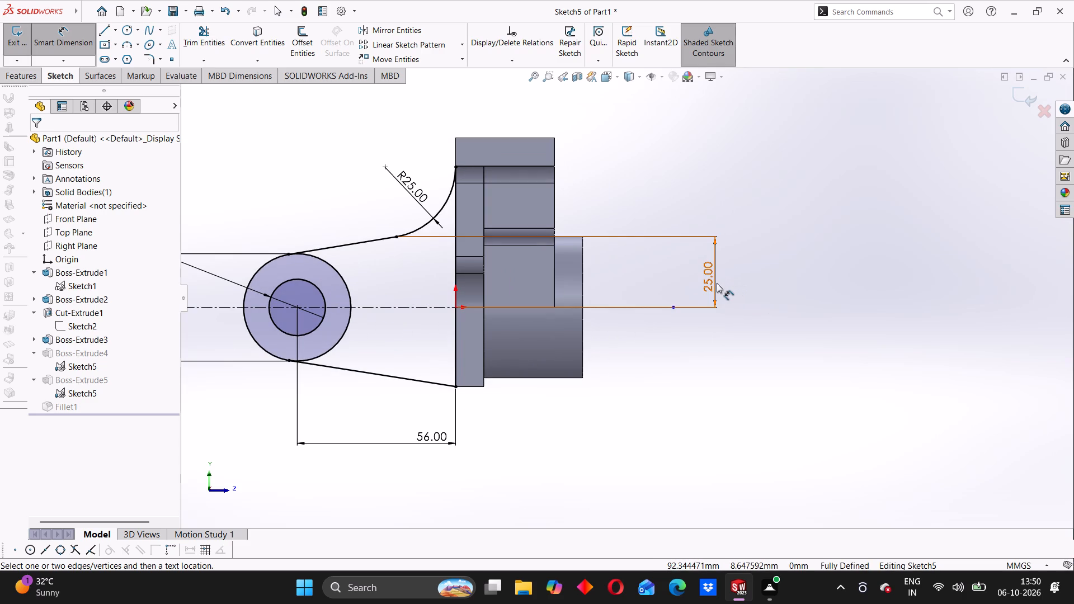
left_click(742, 277)
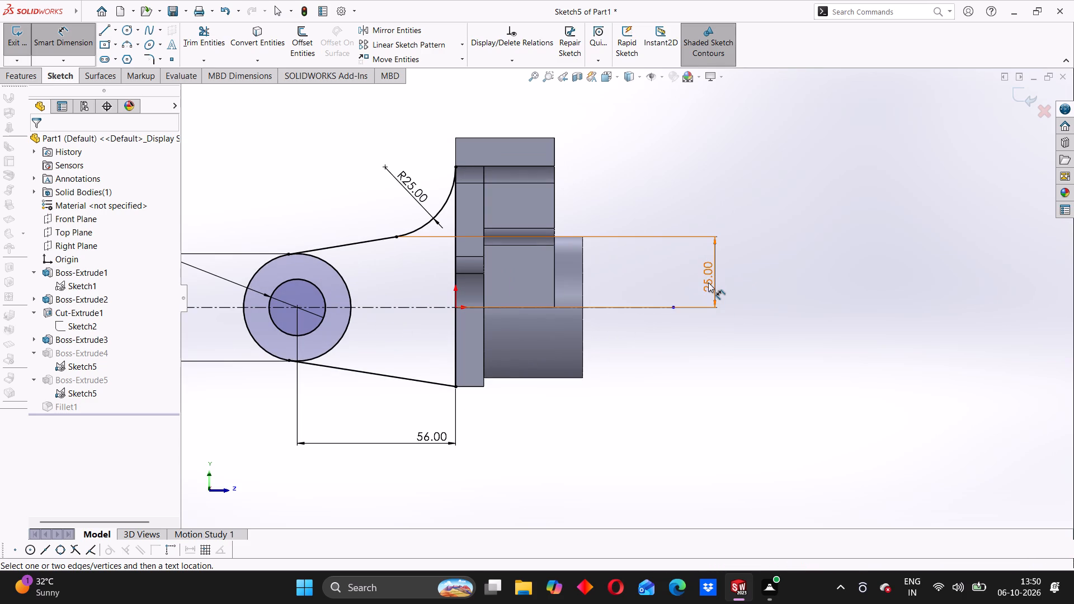
scroll(709, 284, "up", 2)
scroll(669, 295, "down", 1)
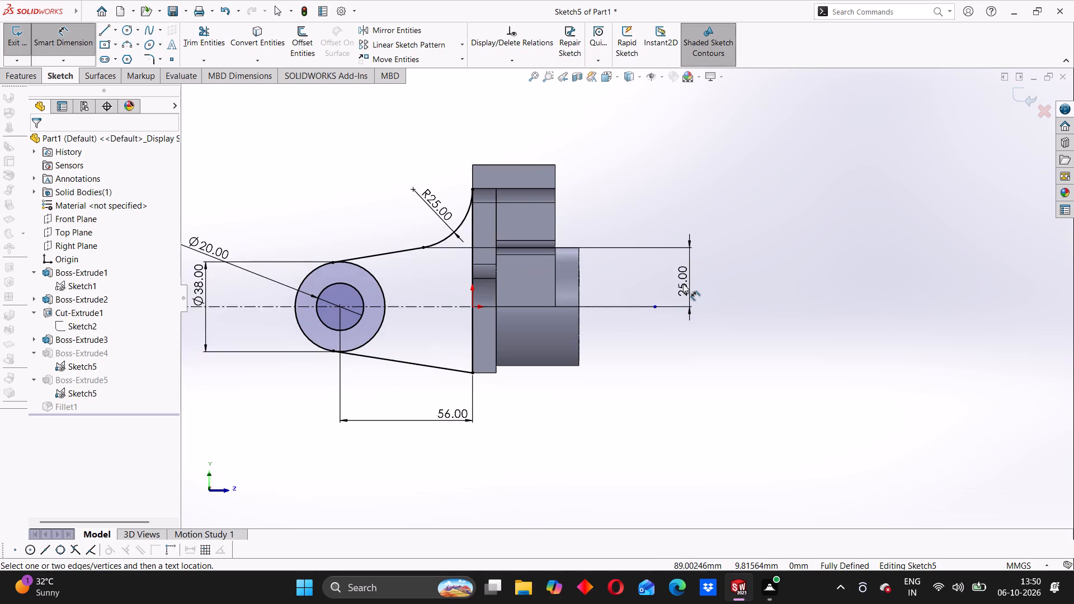
scroll(683, 284, "down", 4)
scroll(650, 301, "up", 7)
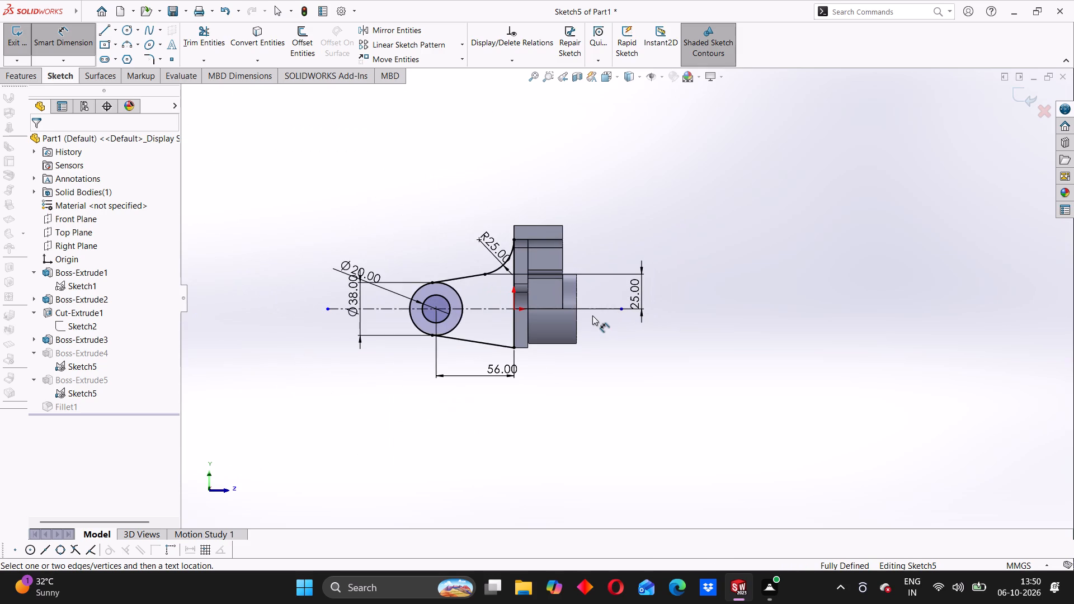
scroll(598, 314, "down", 2)
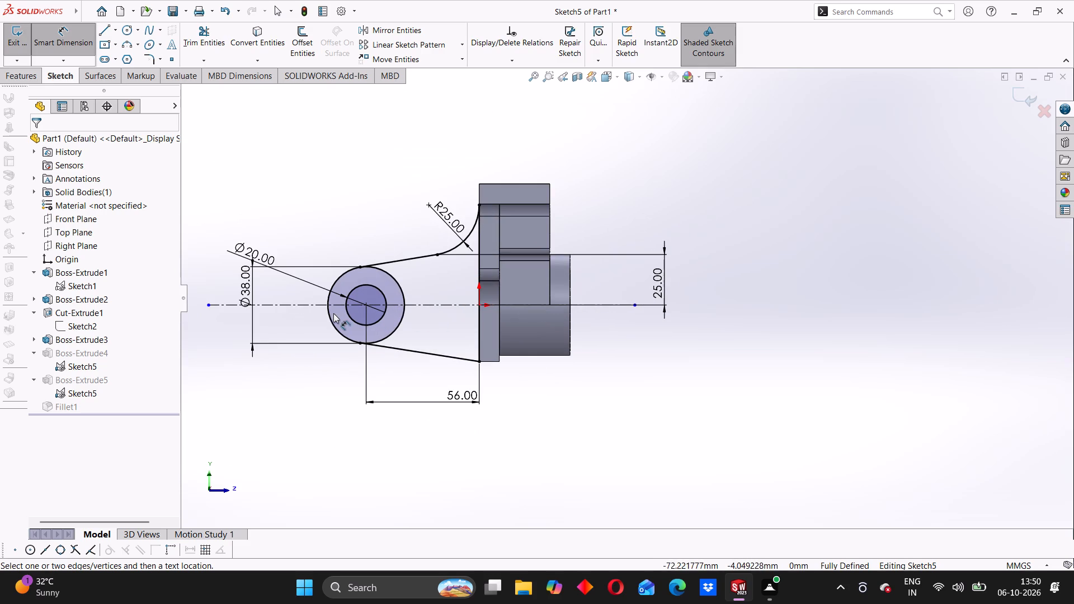
scroll(329, 314, "down", 4)
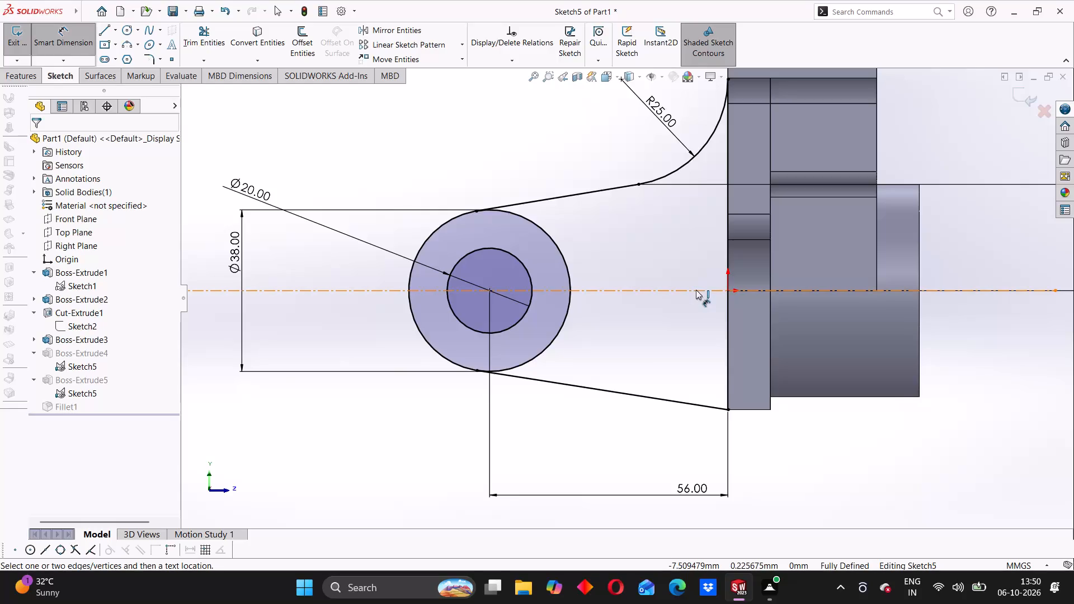
scroll(696, 290, "up", 6)
scroll(761, 298, "down", 3)
scroll(708, 293, "down", 2)
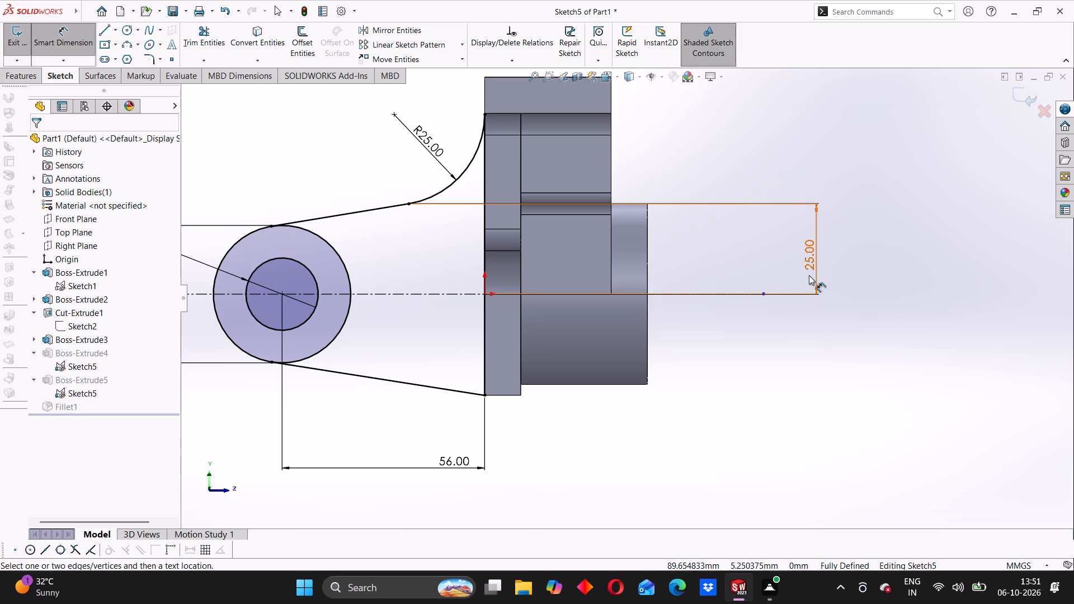
scroll(748, 267, "up", 1)
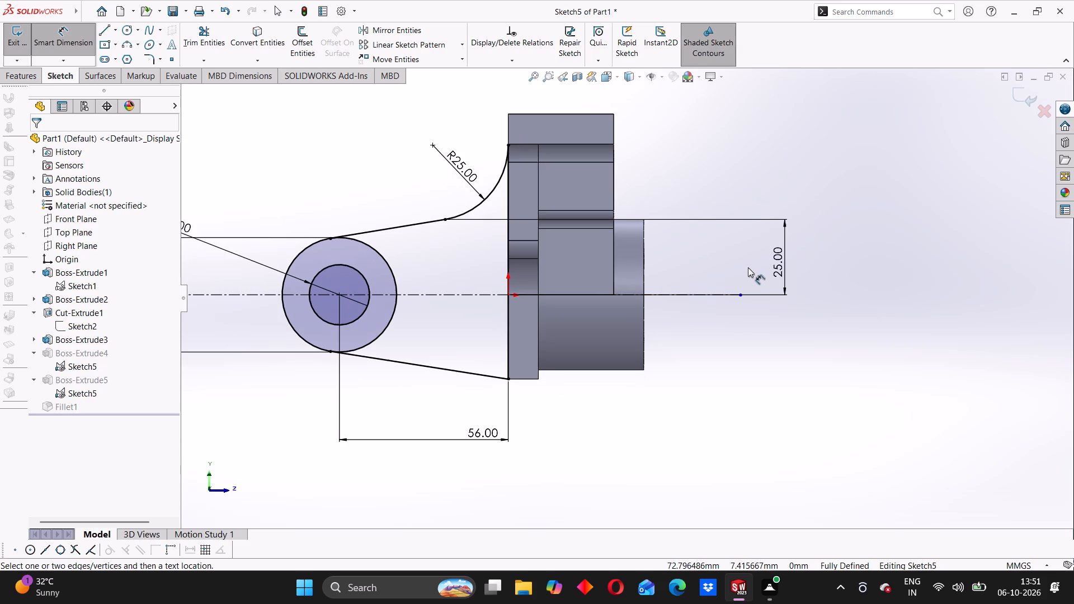
Examine closely the 25 mm vertical dimension's extents between the R25 arc junction and the horizontal centreline.
scroll(735, 282, "down", 3)
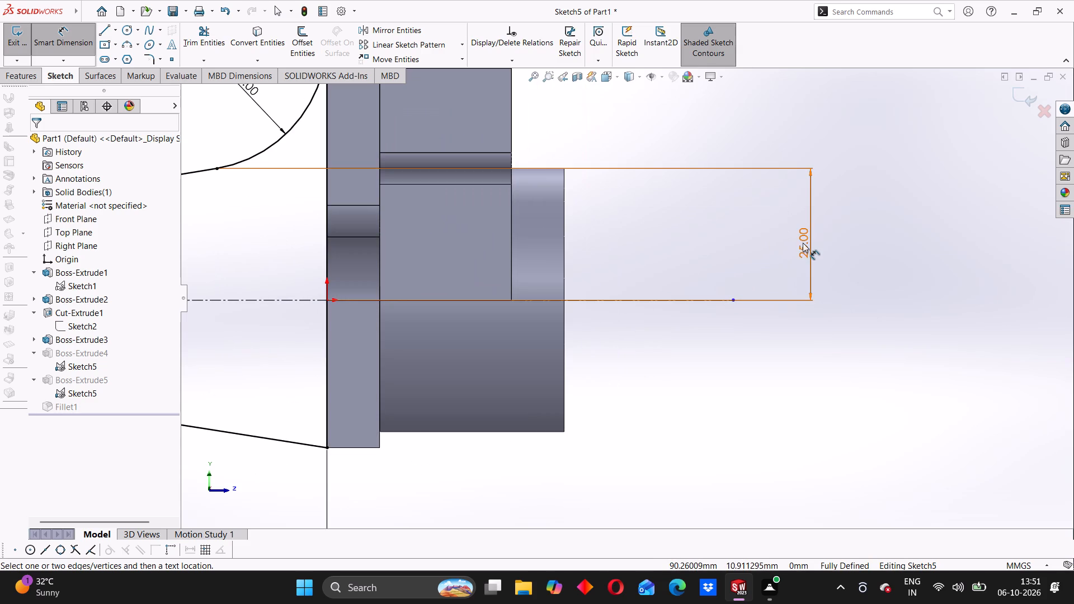
scroll(803, 252, "up", 4)
scroll(703, 286, "down", 2)
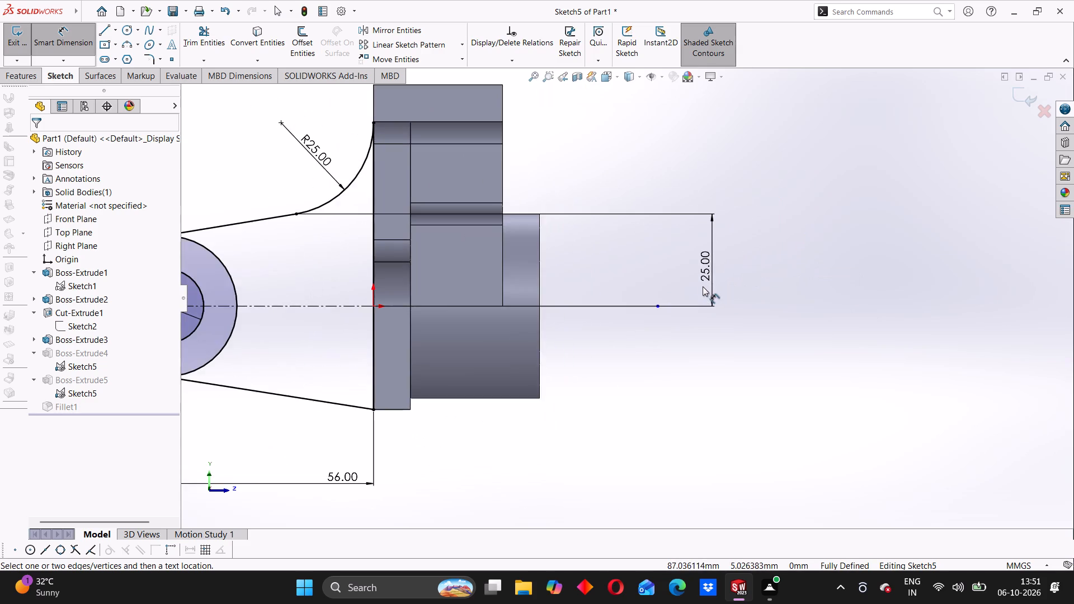
scroll(700, 286, "down", 2)
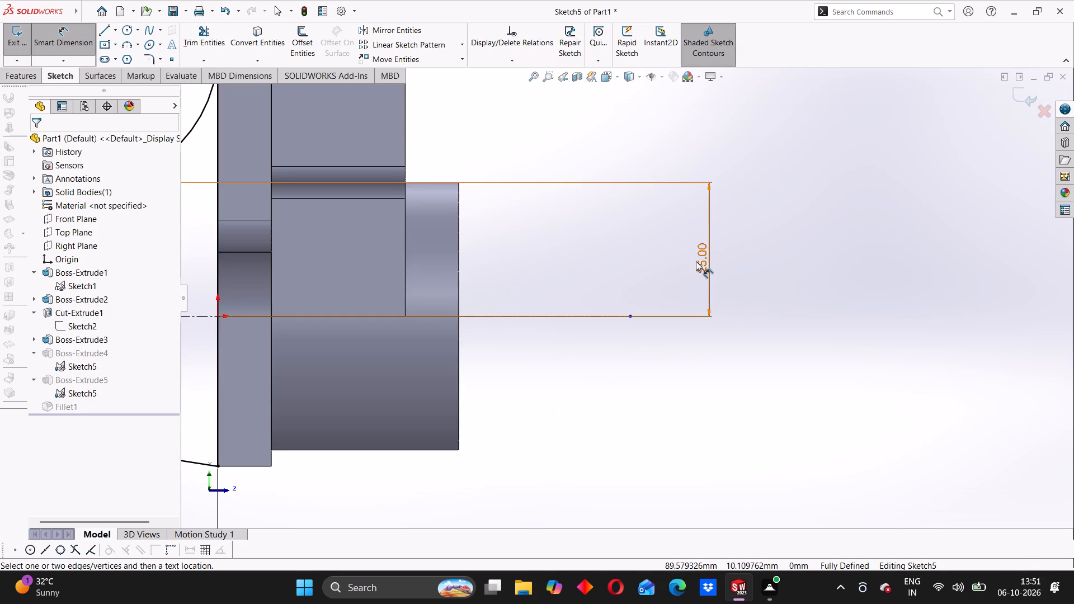
scroll(698, 259, "down", 2)
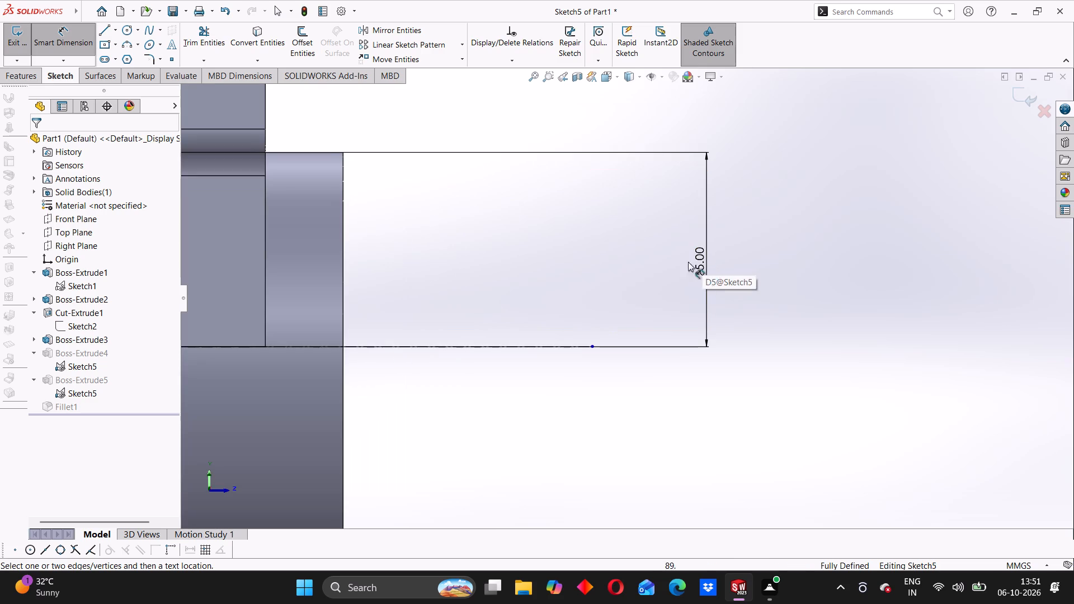
left_click(667, 259)
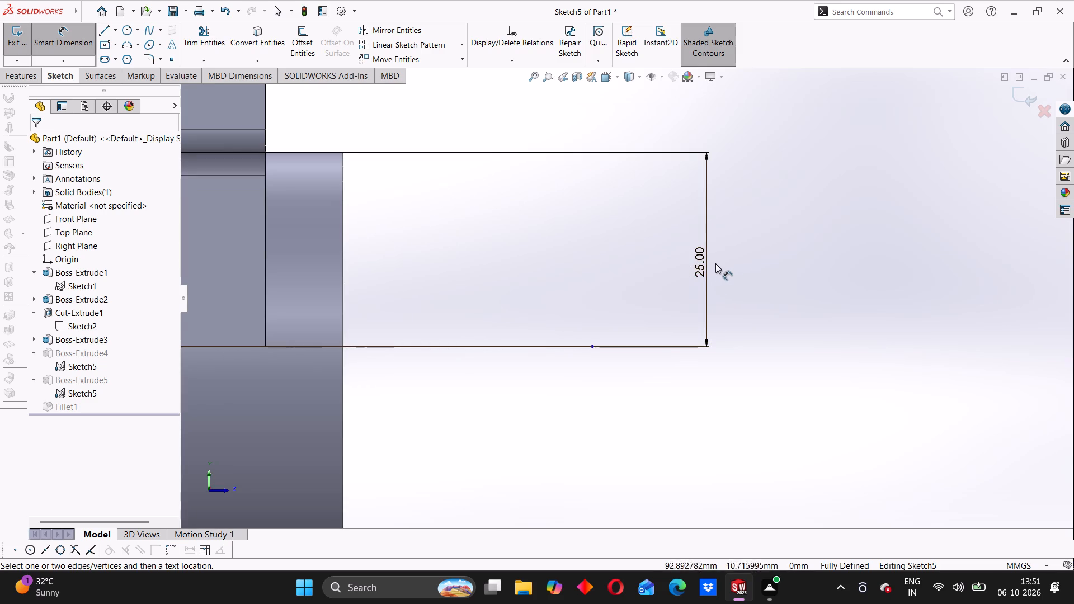
scroll(699, 267, "up", 4)
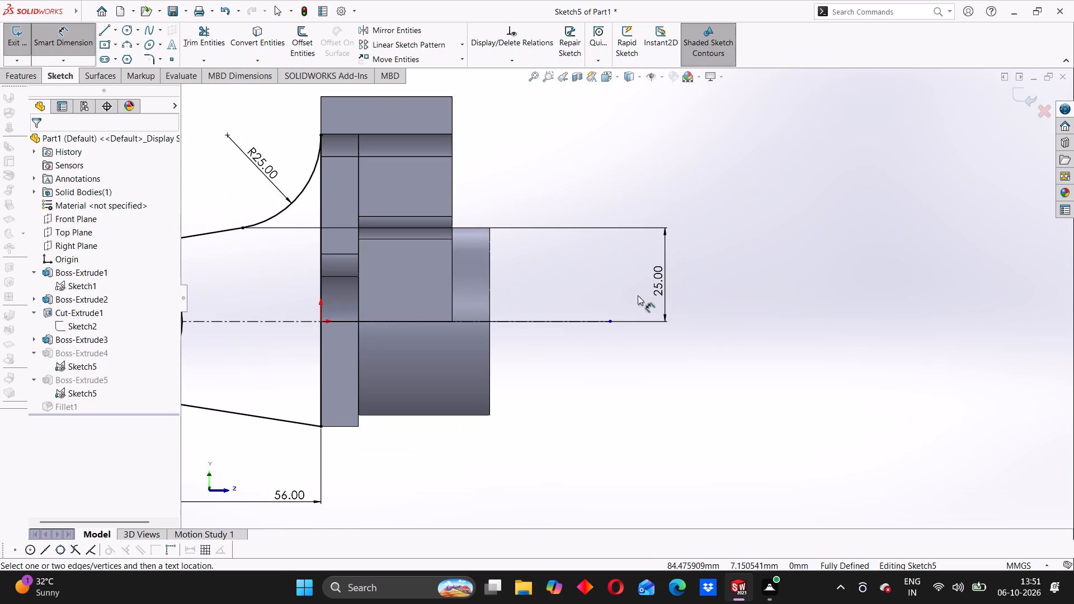
scroll(657, 284, "down", 5)
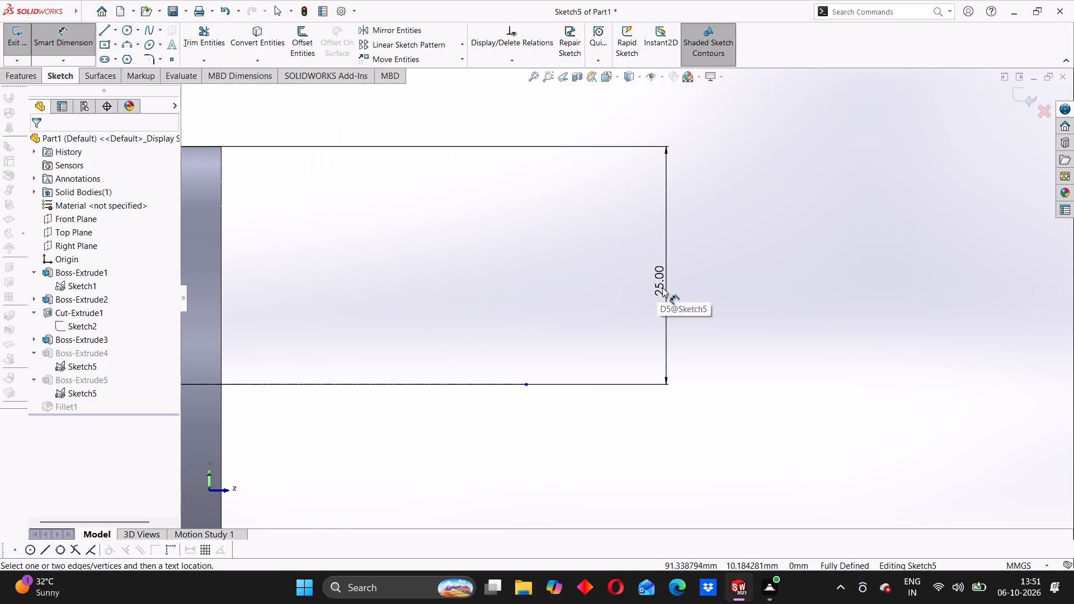
left_click(633, 286)
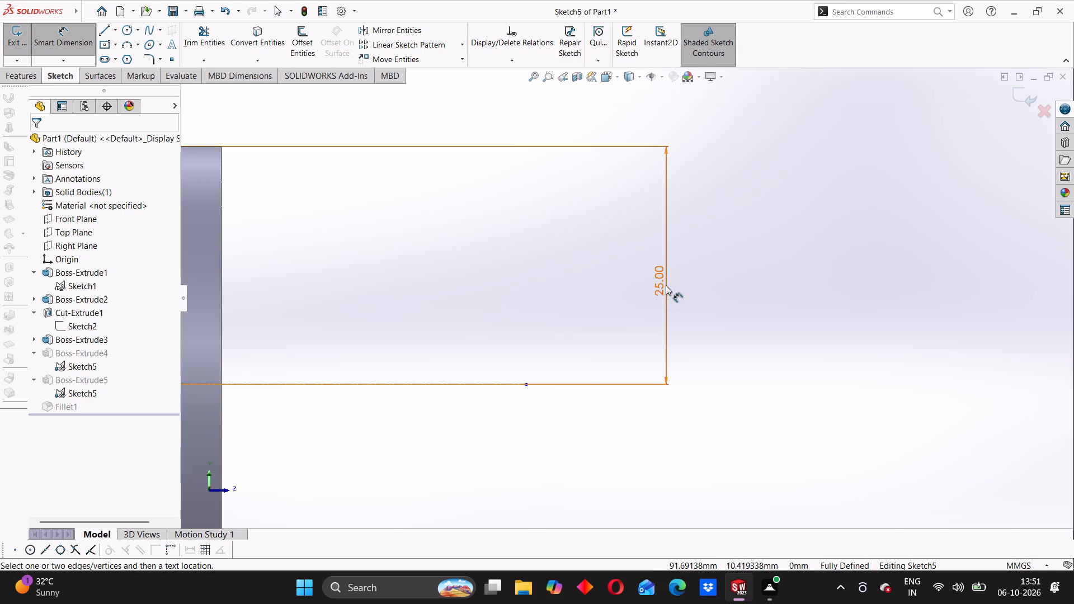
Examine the full side arm sketch, comparing its circle diameters with the 25 mm vertical dimension.
scroll(666, 285, "up", 8)
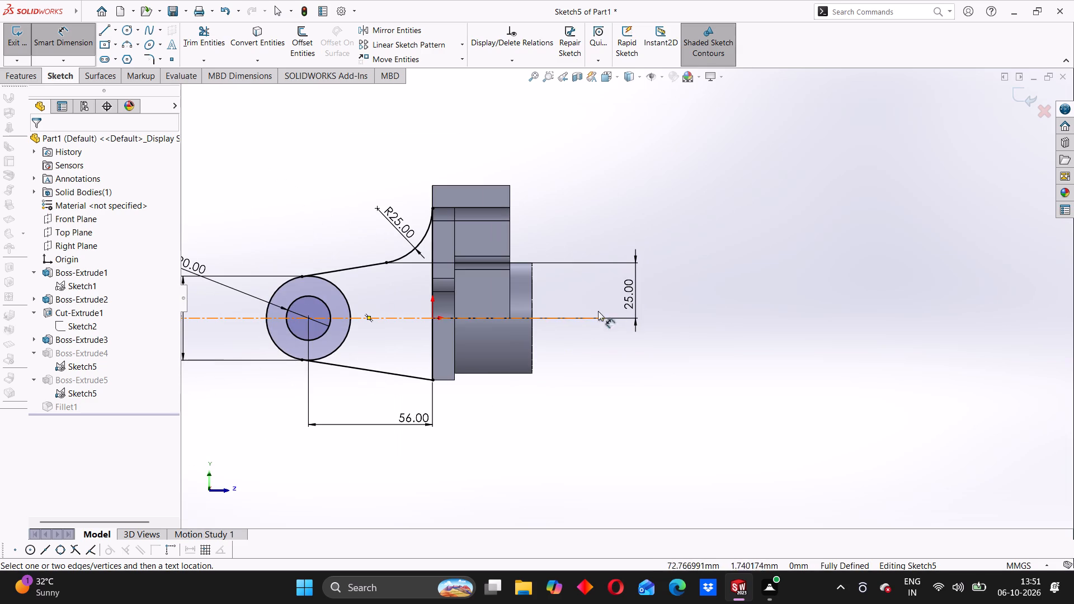
scroll(628, 299, "down", 2)
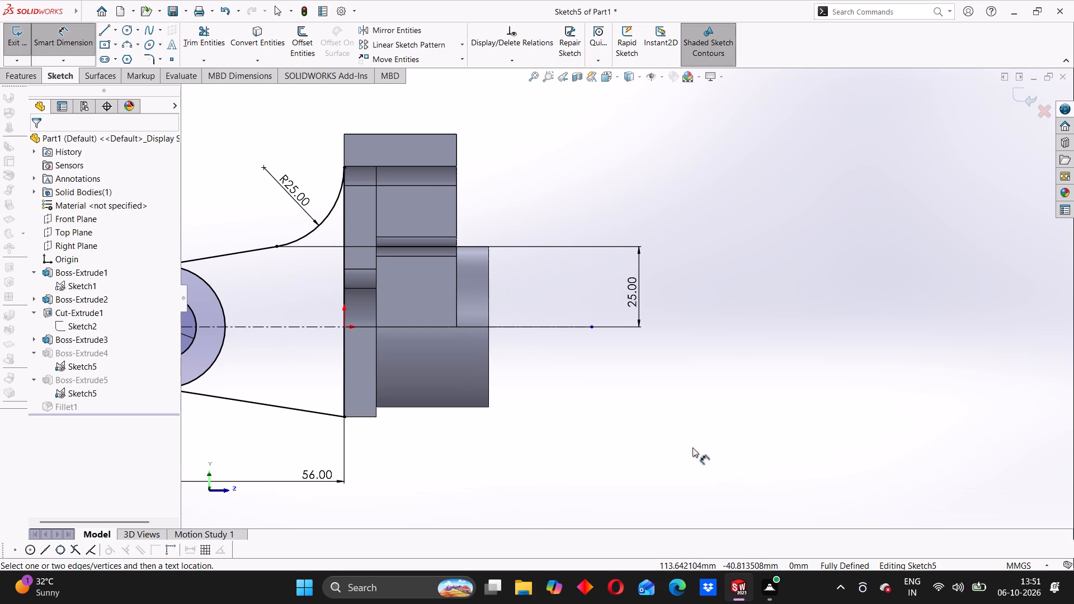
scroll(577, 301, "up", 5)
scroll(423, 307, "down", 2)
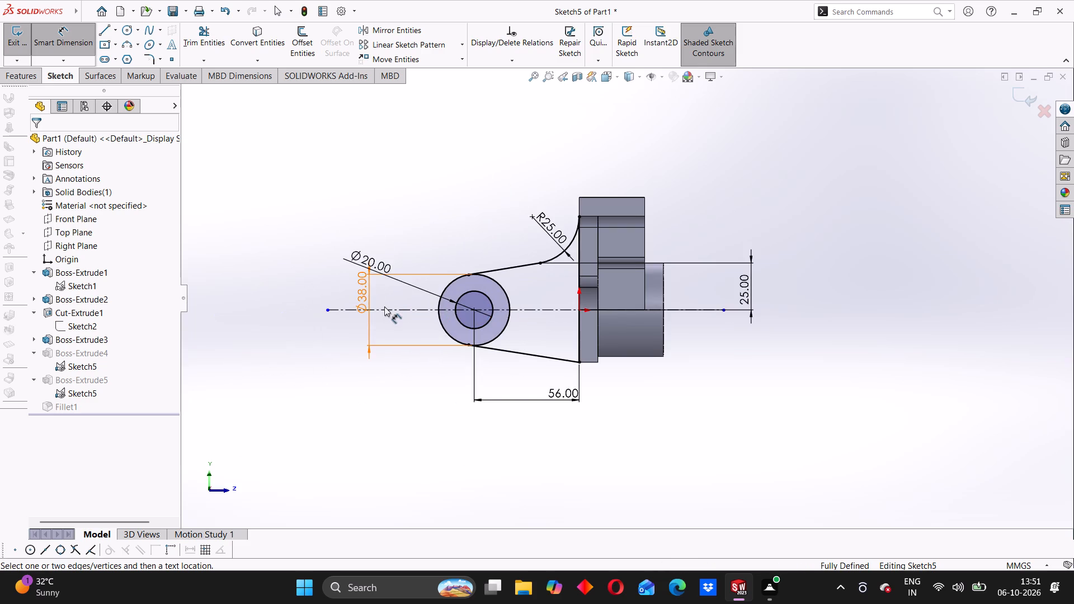
scroll(387, 310, "down", 1)
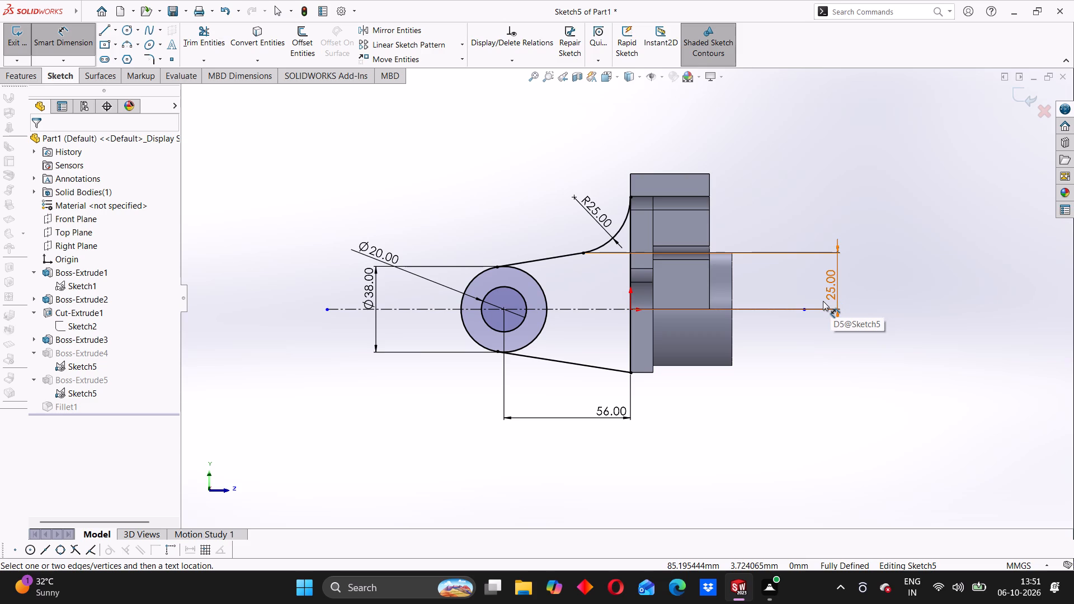
scroll(809, 303, "down", 2)
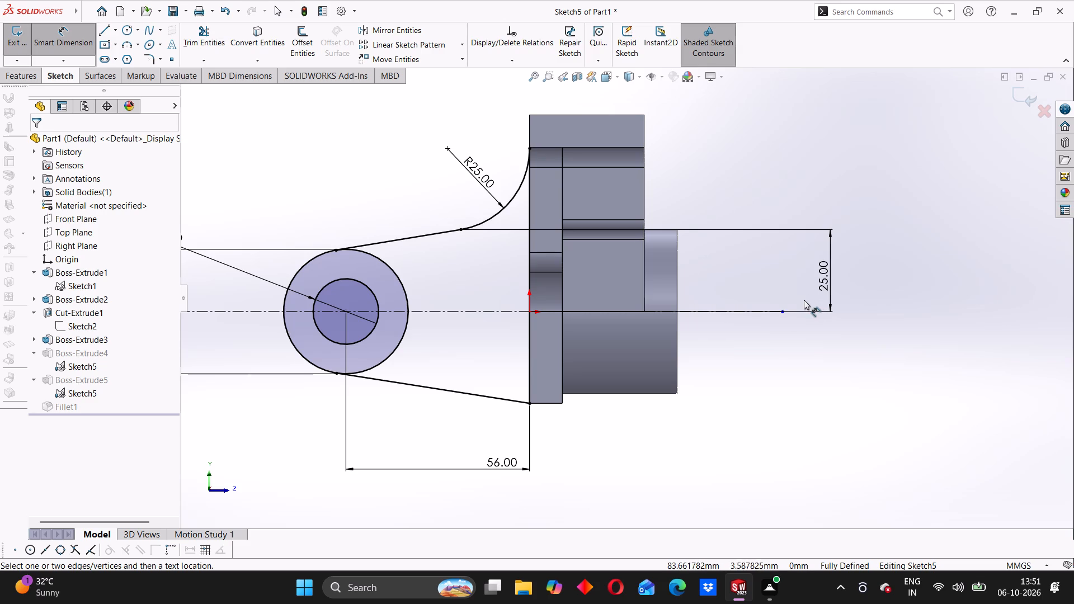
Set the vertical dimension from the centreline to the sloping line's junction with the R25 arc to 33 mm.
scroll(649, 311, "down", 1)
scroll(691, 312, "up", 2)
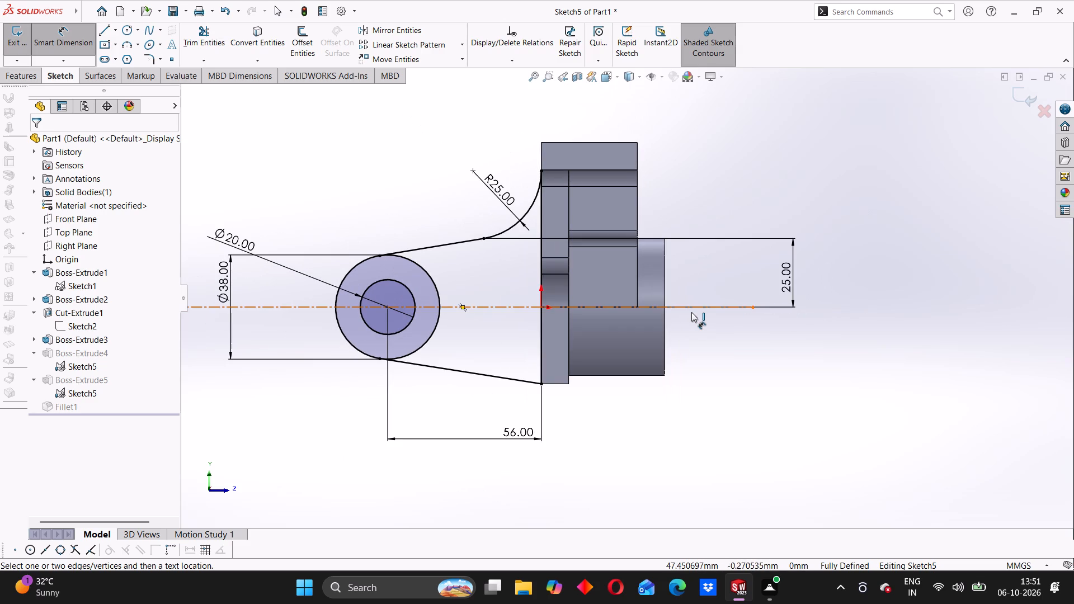
double_click(789, 283)
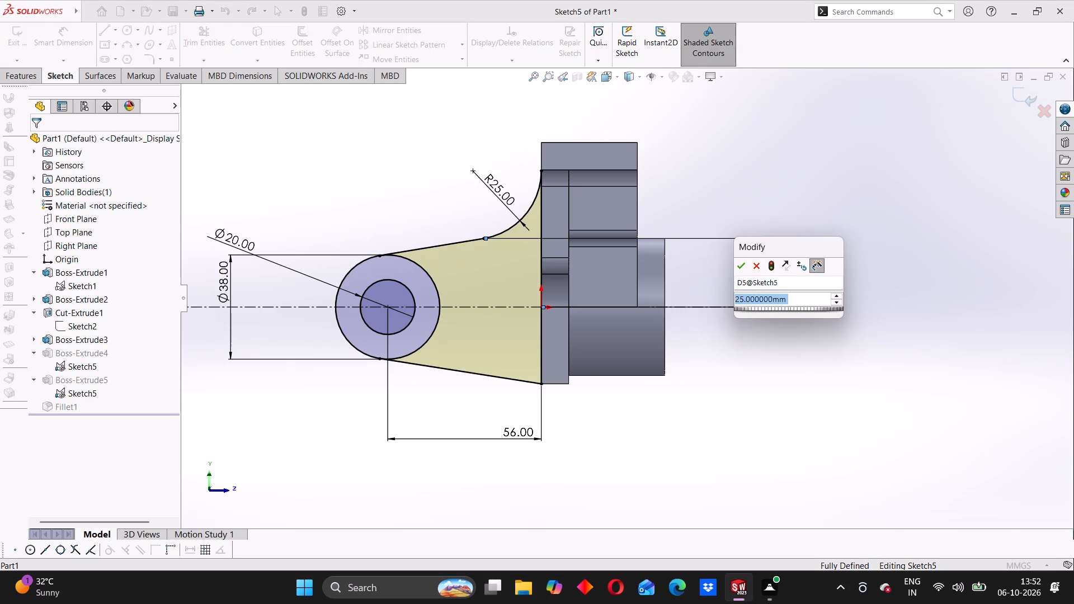
type("33")
key("Return")
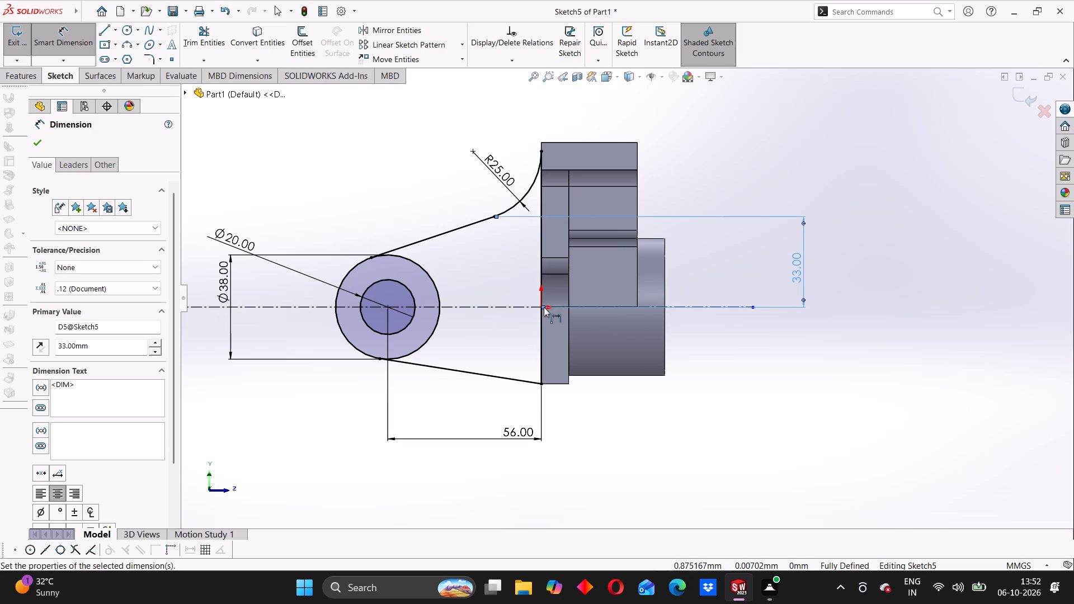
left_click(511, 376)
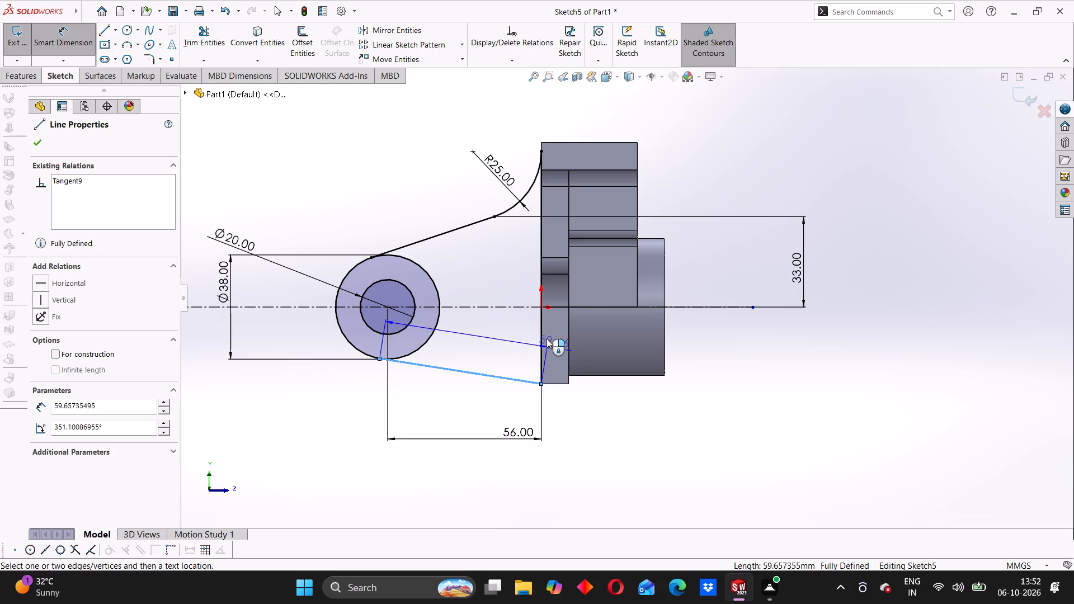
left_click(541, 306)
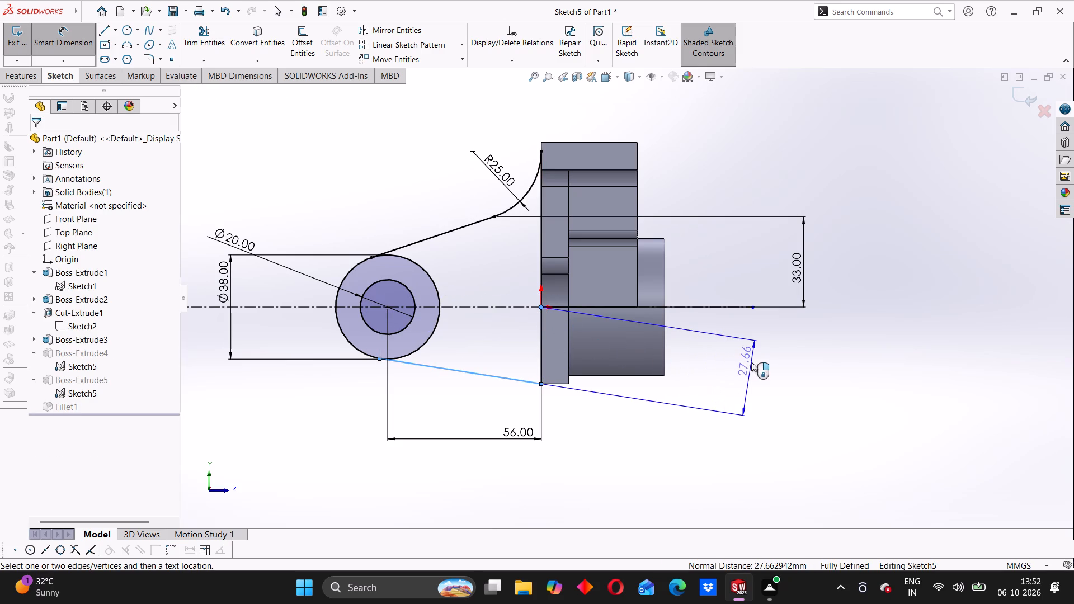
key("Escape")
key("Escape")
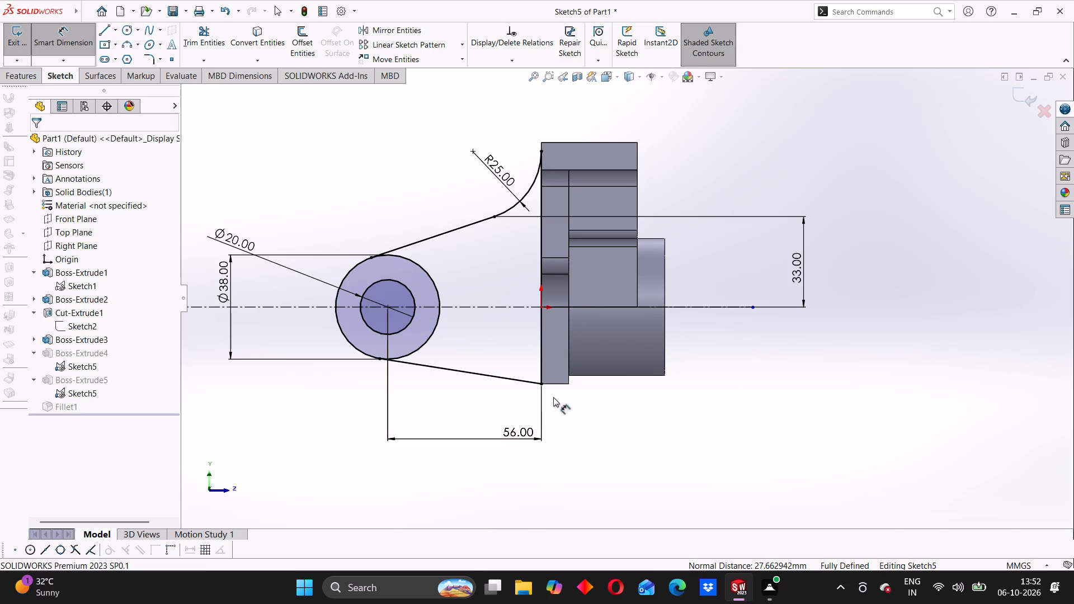
Add a driven vertical dimension between the origin and the lower sloping line's endpoint on the bracket face.
left_click(541, 385)
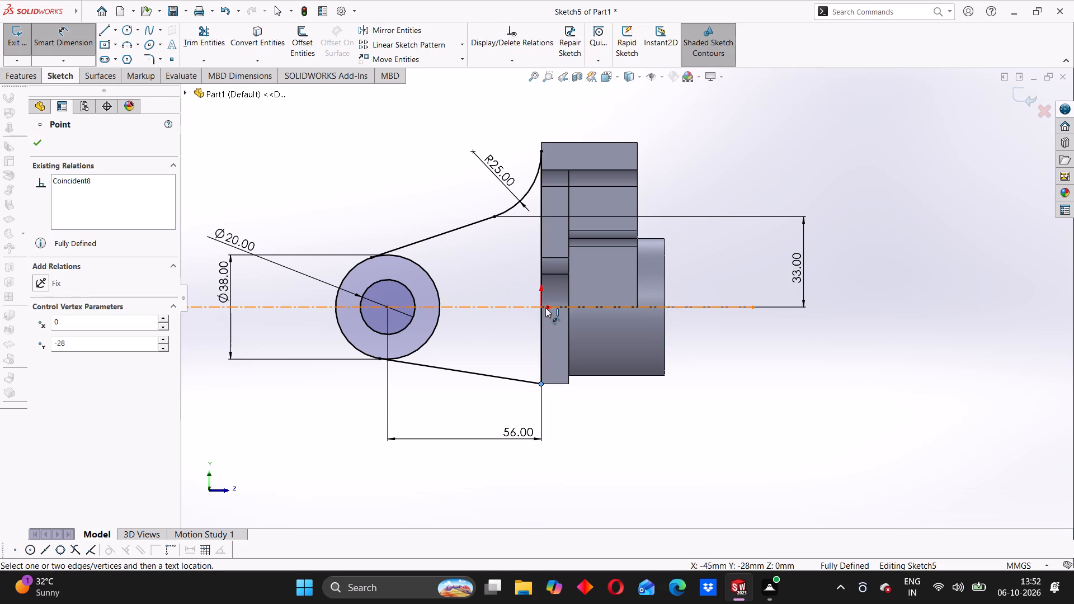
left_click(539, 306)
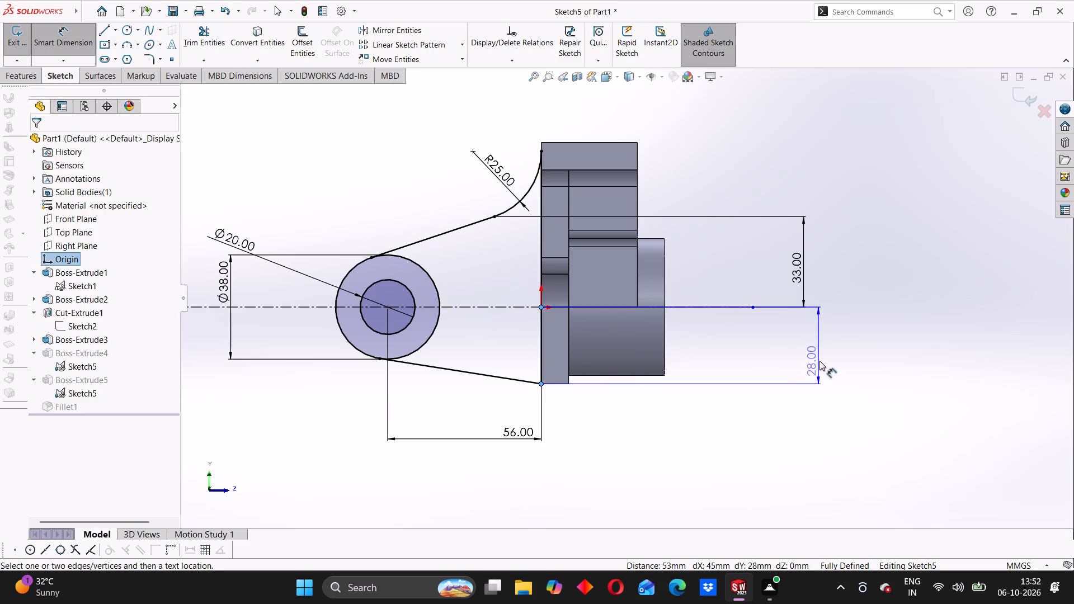
left_click(820, 361)
left_click(869, 290)
left_click(910, 235)
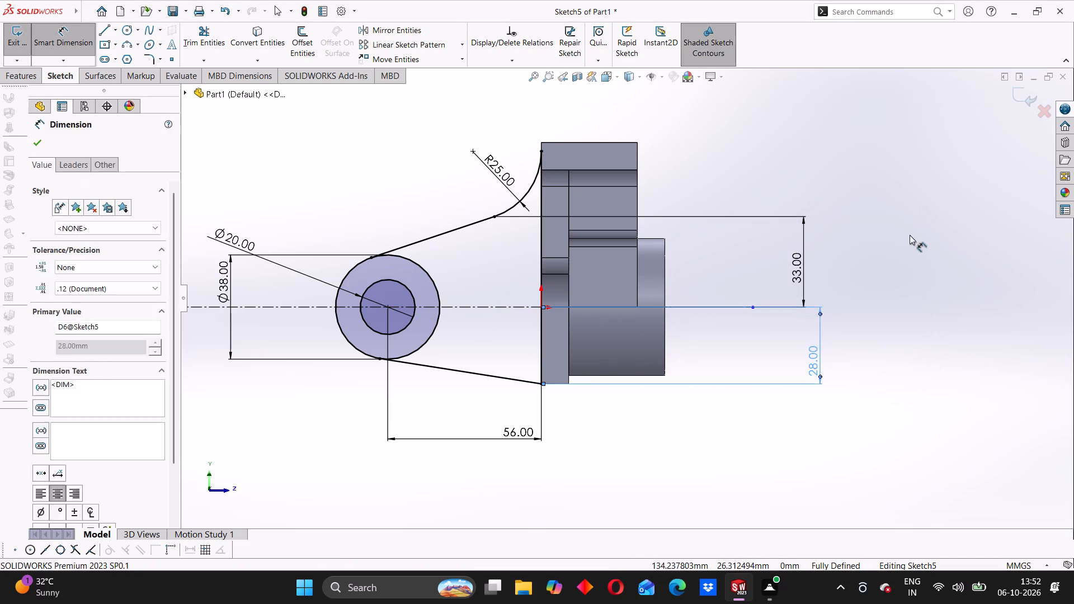
scroll(718, 314, "up", 3)
left_click_drag(717, 314, 718, 329)
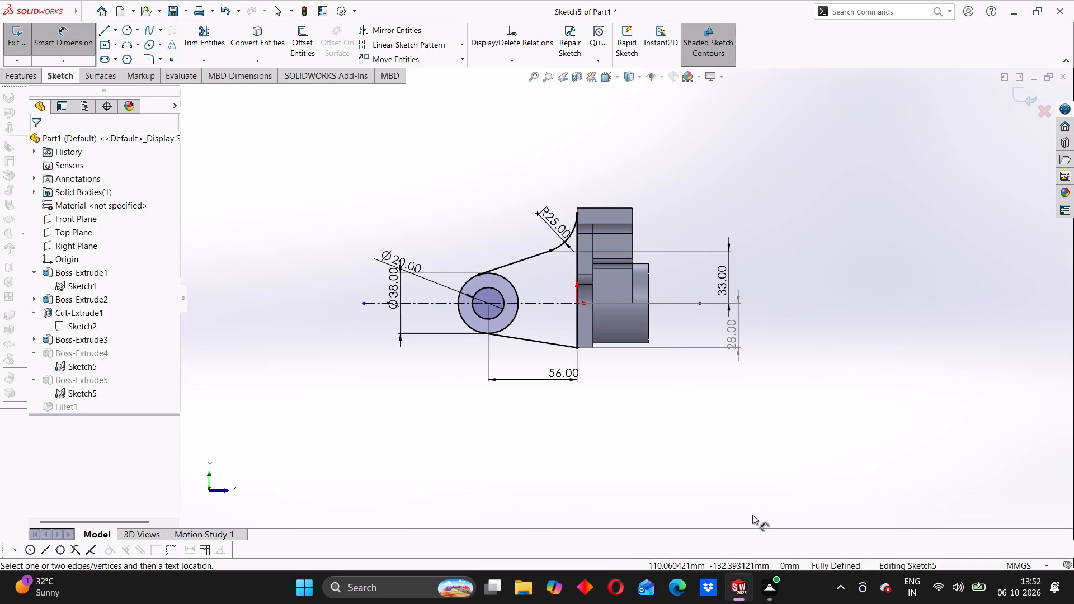
Exit the side arm sketch to rebuild the bracket, and inspect the updated arm's shape against the plate and boss.
scroll(388, 220, "up", 4)
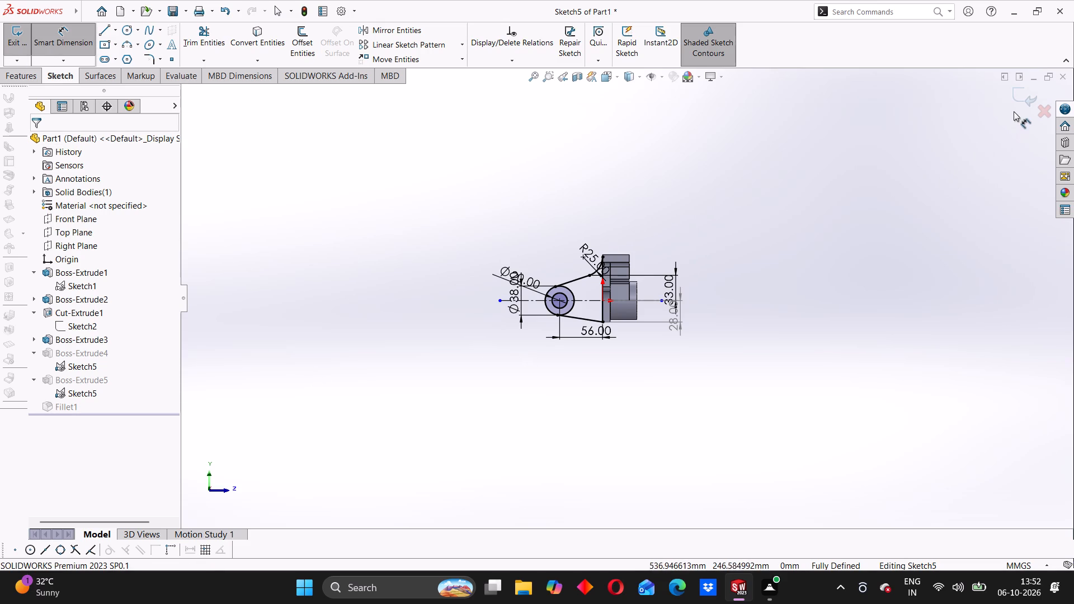
left_click(1022, 95)
middle_click_drag(582, 370, 658, 385)
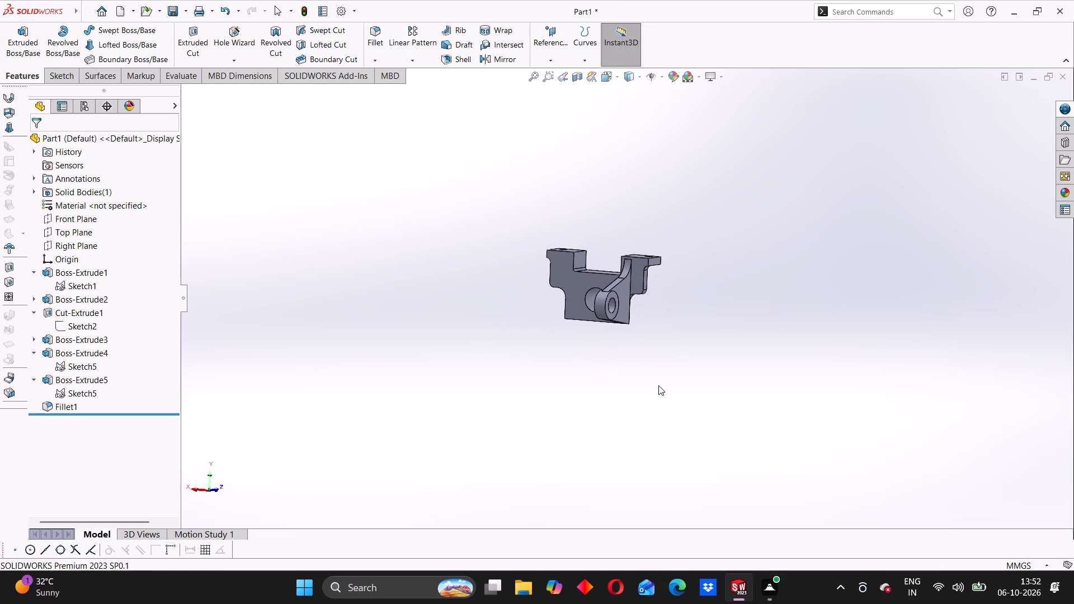
middle_click_drag(568, 353, 611, 361)
left_click(564, 369)
scroll(669, 318, "down", 3)
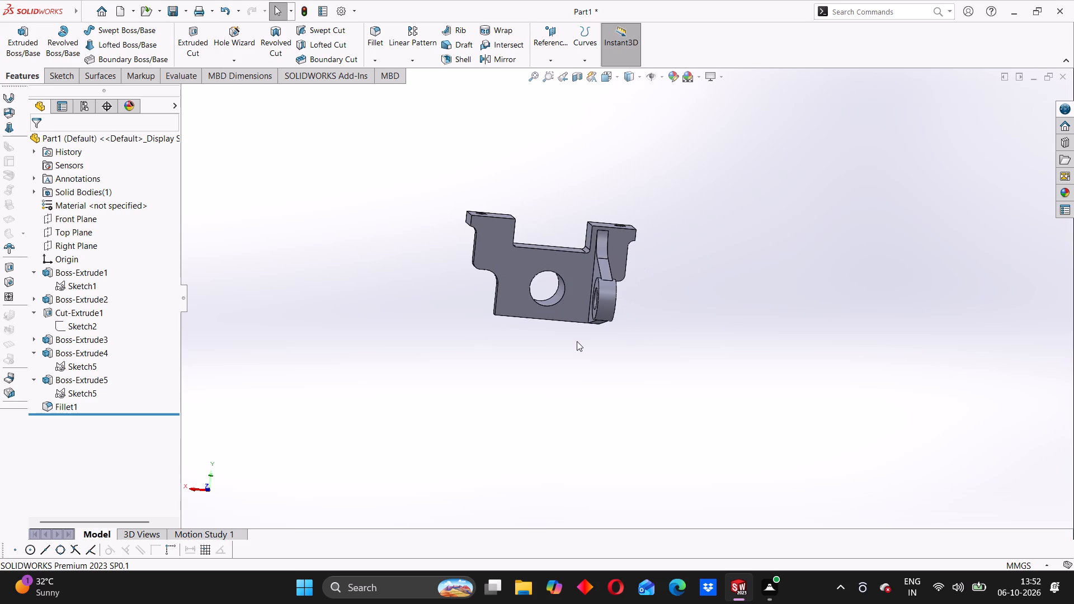
scroll(576, 341, "down", 2)
middle_click_drag(564, 353, 455, 303)
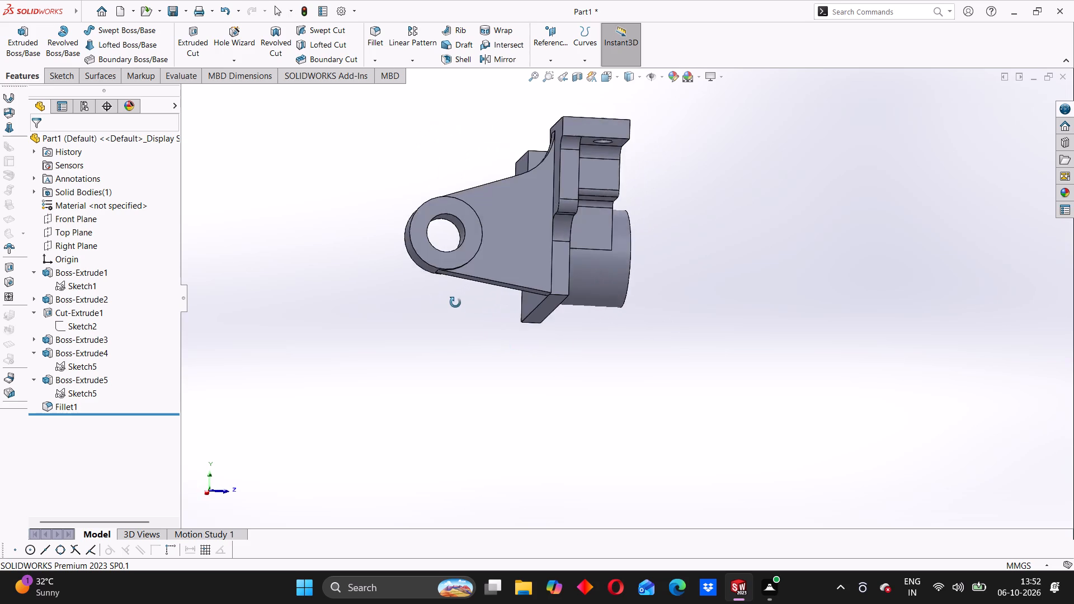
Mirror both side arm extrusions, Boss-Extrude4 and Boss-Extrude5, about the Right Plane.
middle_click_drag(455, 303, 611, 393)
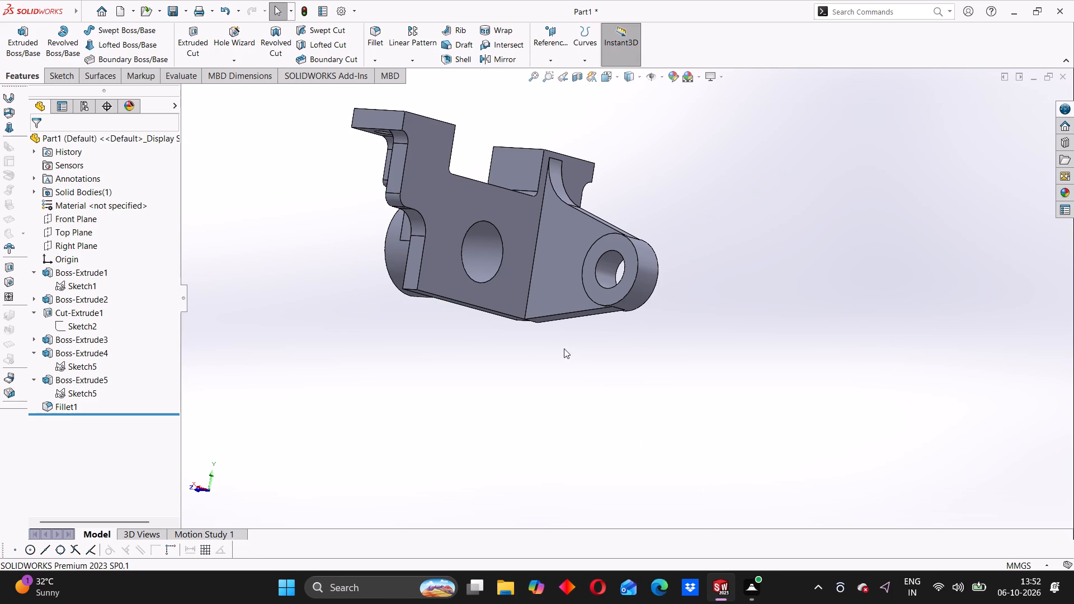
scroll(611, 341, "up", 3)
middle_click_drag(599, 341, 531, 339)
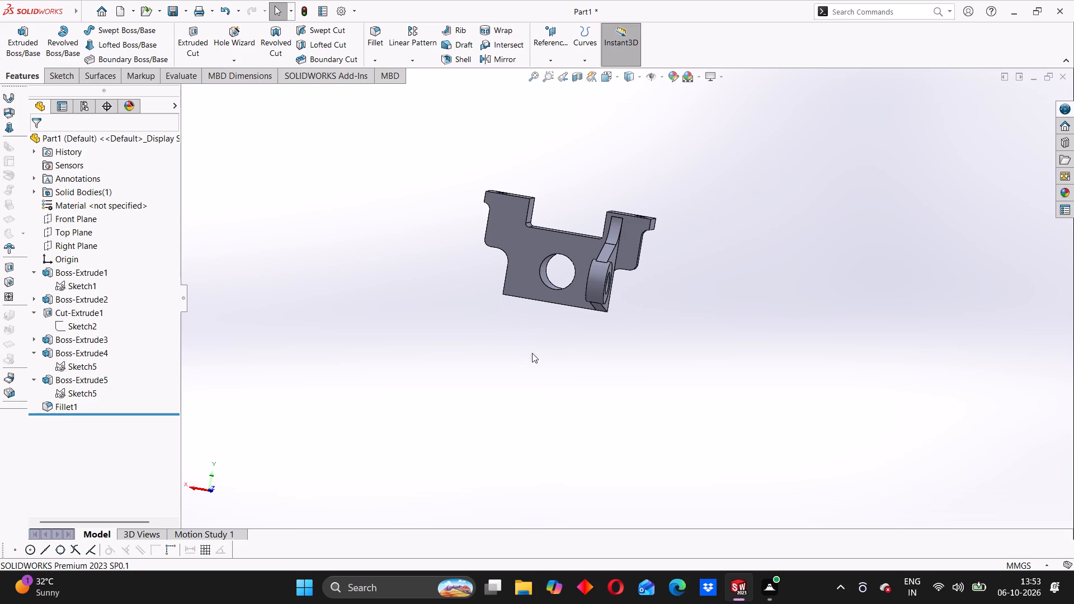
middle_click_drag(551, 355, 537, 466)
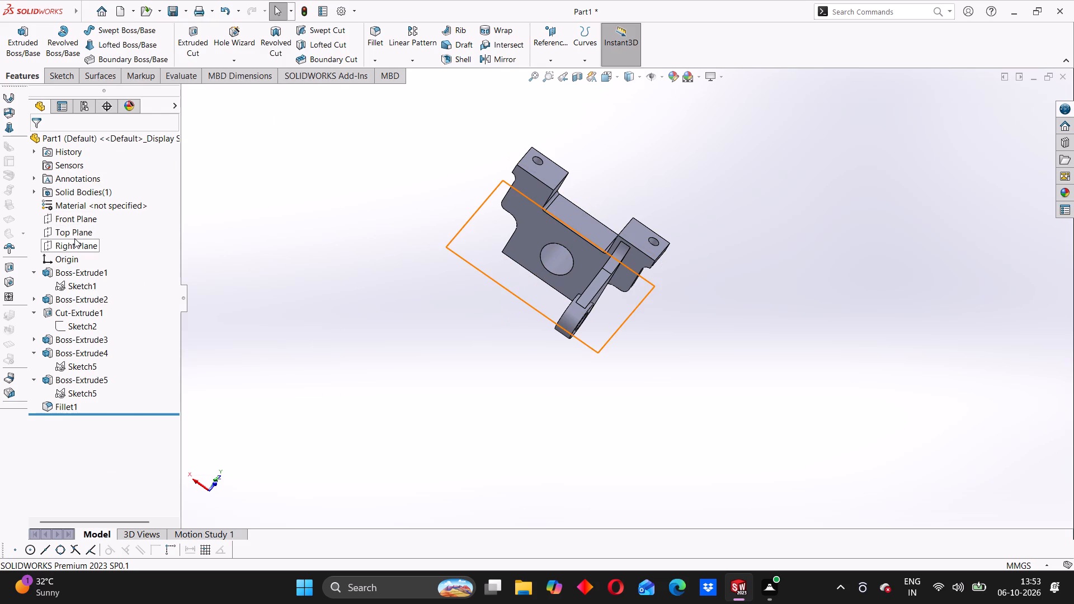
left_click(81, 220)
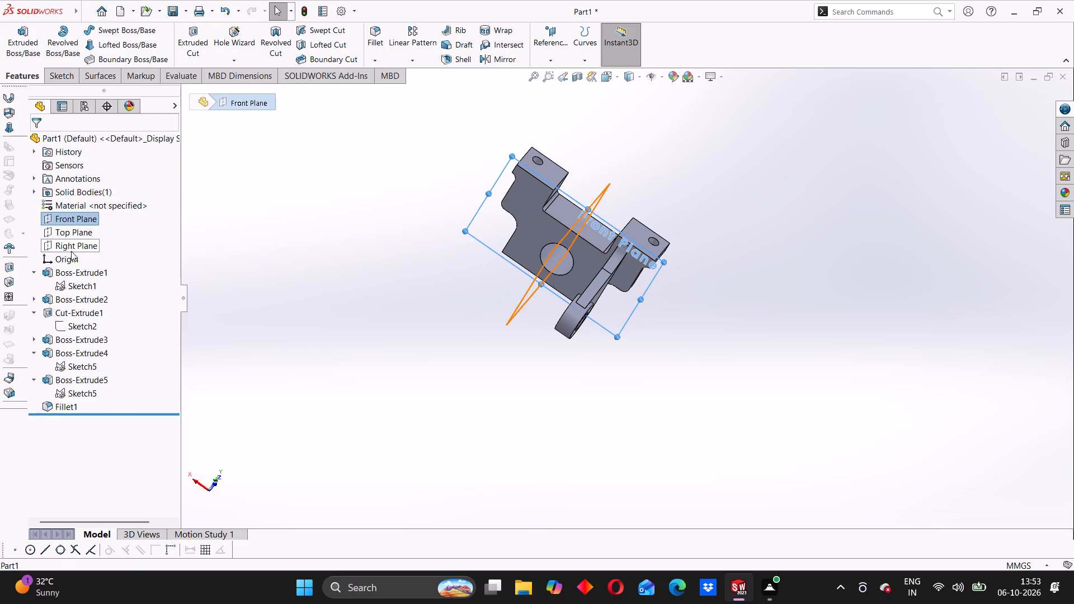
left_click(73, 248)
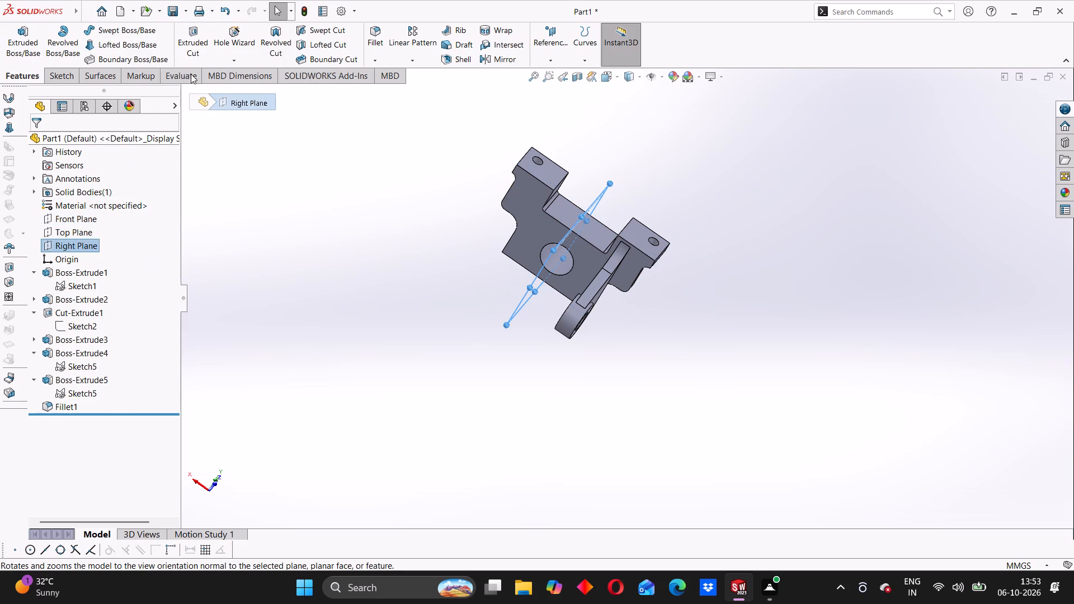
left_click(406, 63)
left_click(414, 101)
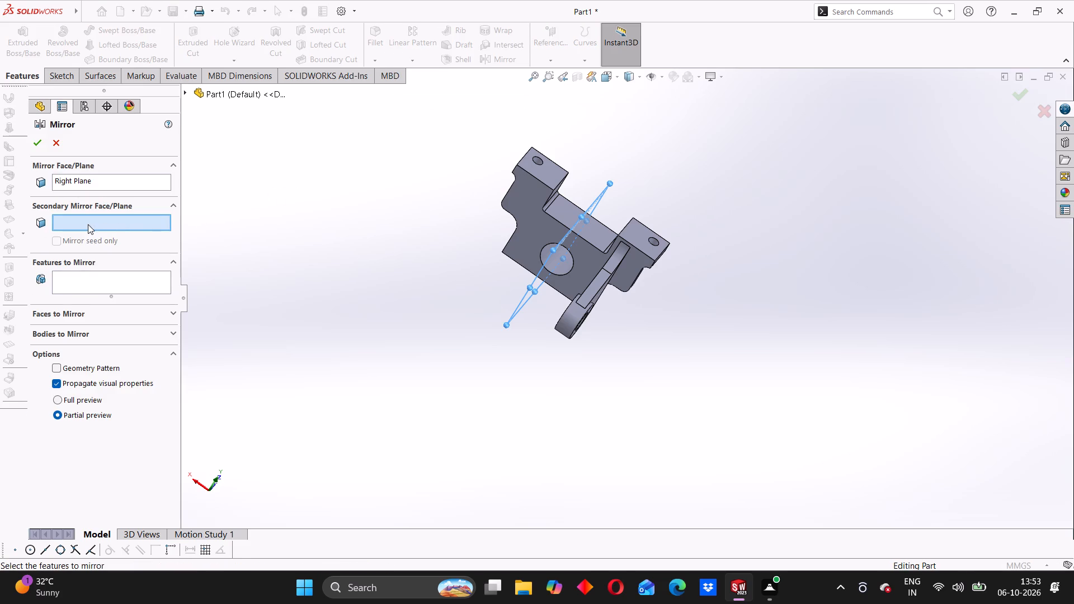
left_click(76, 285)
left_click(186, 95)
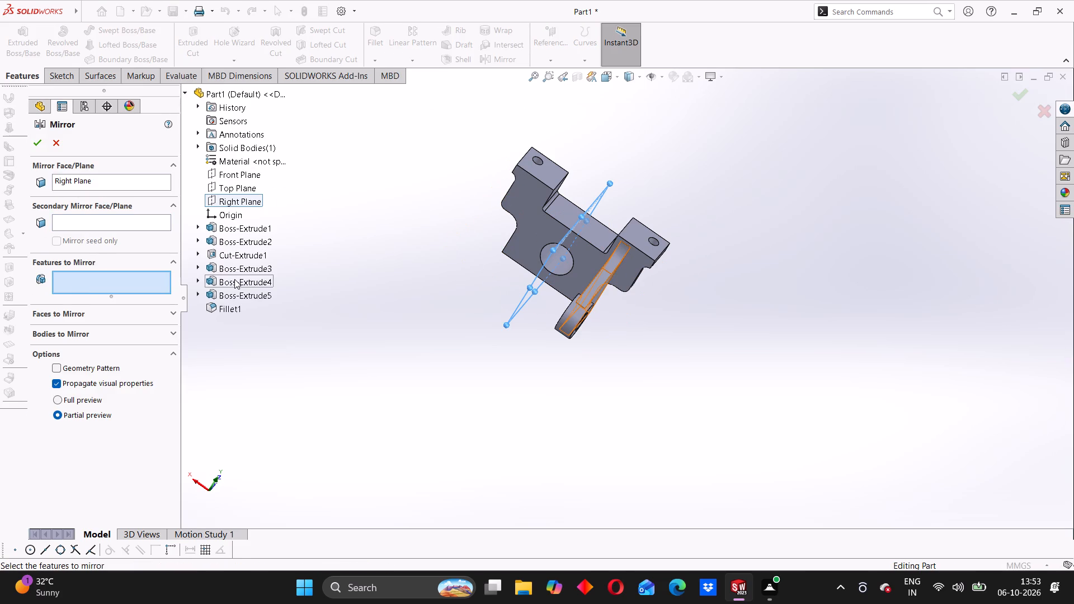
left_click(234, 279)
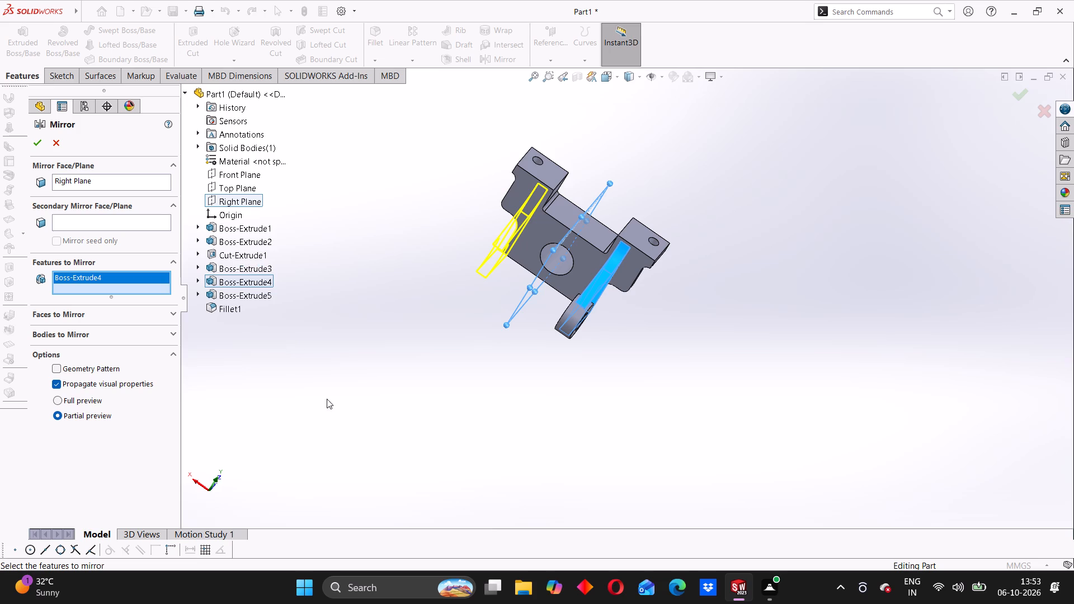
left_click(253, 295)
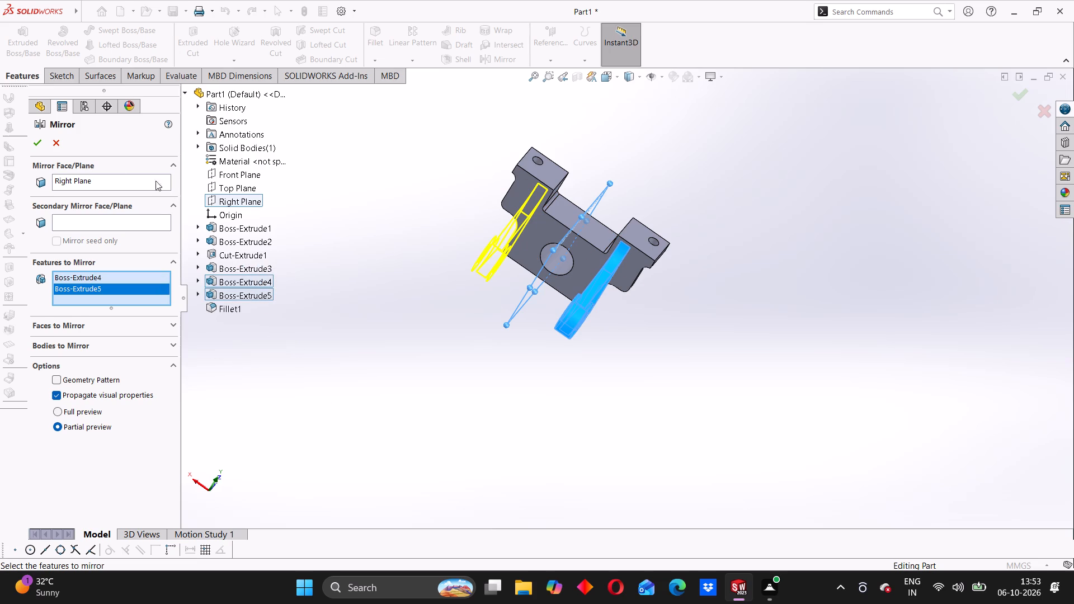
left_click(39, 145)
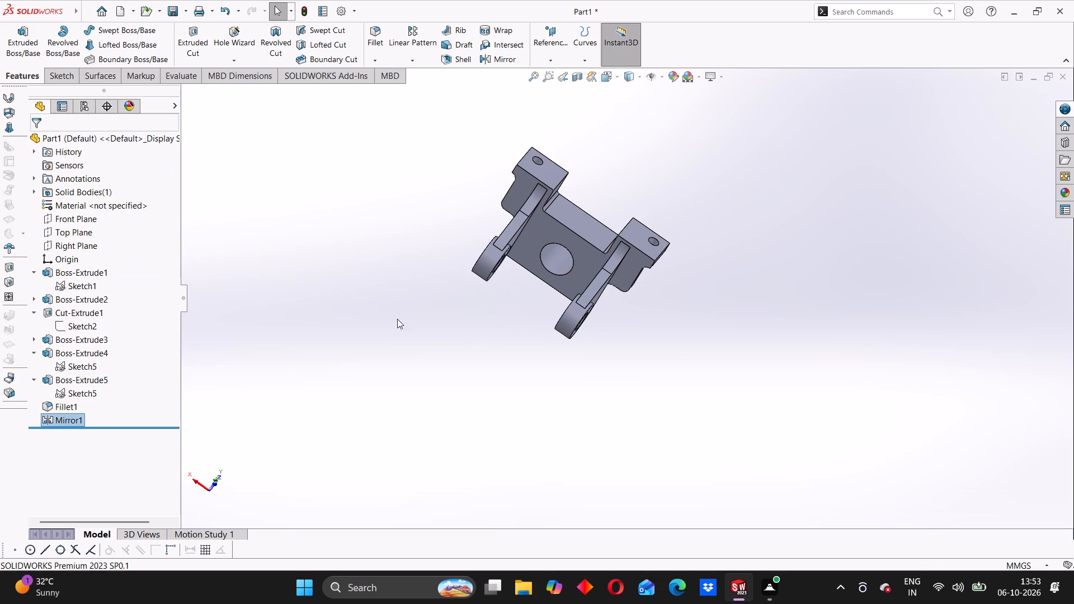
Inspect the bracket with both side arms from the front, back, top and underside.
middle_click_drag(461, 379, 373, 356)
left_click_drag(395, 356, 401, 357)
middle_click_drag(616, 399, 565, 328)
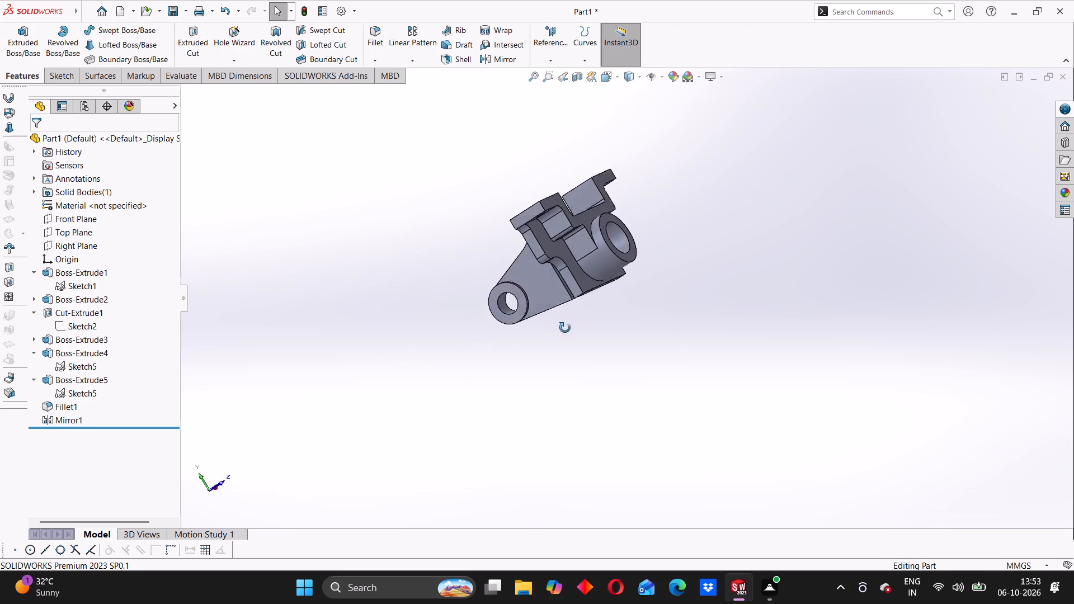
middle_click_drag(565, 328, 422, 171)
middle_click_drag(640, 355, 514, 453)
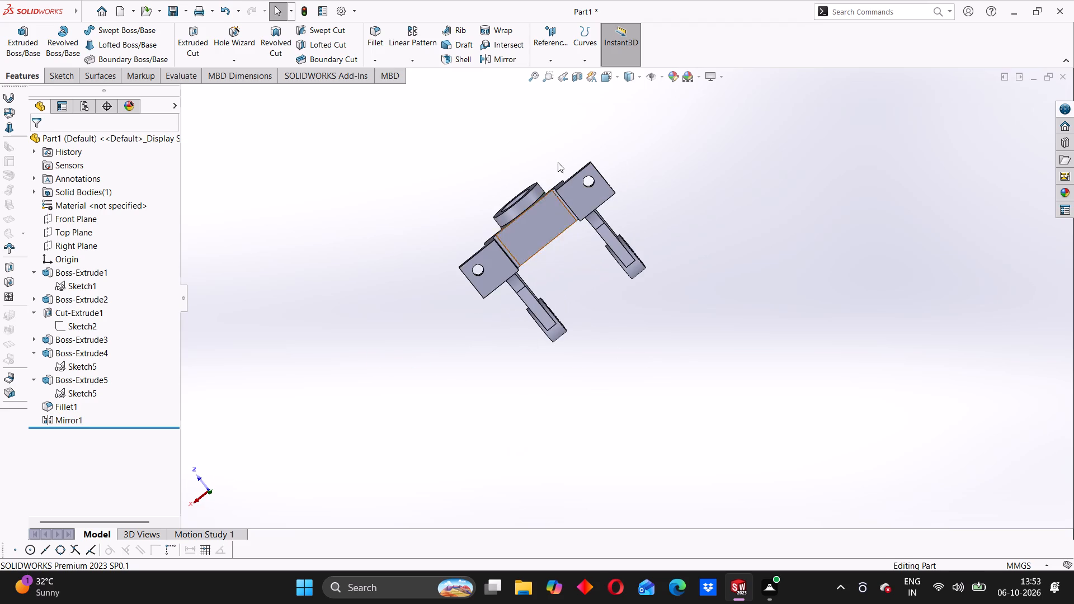
scroll(556, 148, "down", 1)
middle_click_drag(533, 198, 689, 227)
middle_click_drag(592, 327, 607, 309)
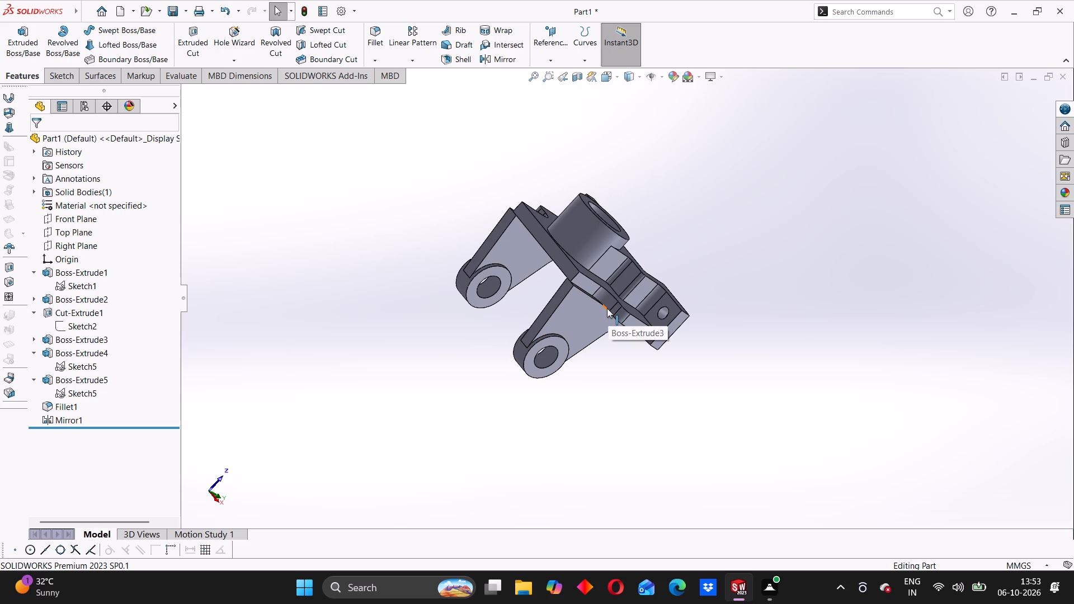
middle_click_drag(606, 309, 683, 375)
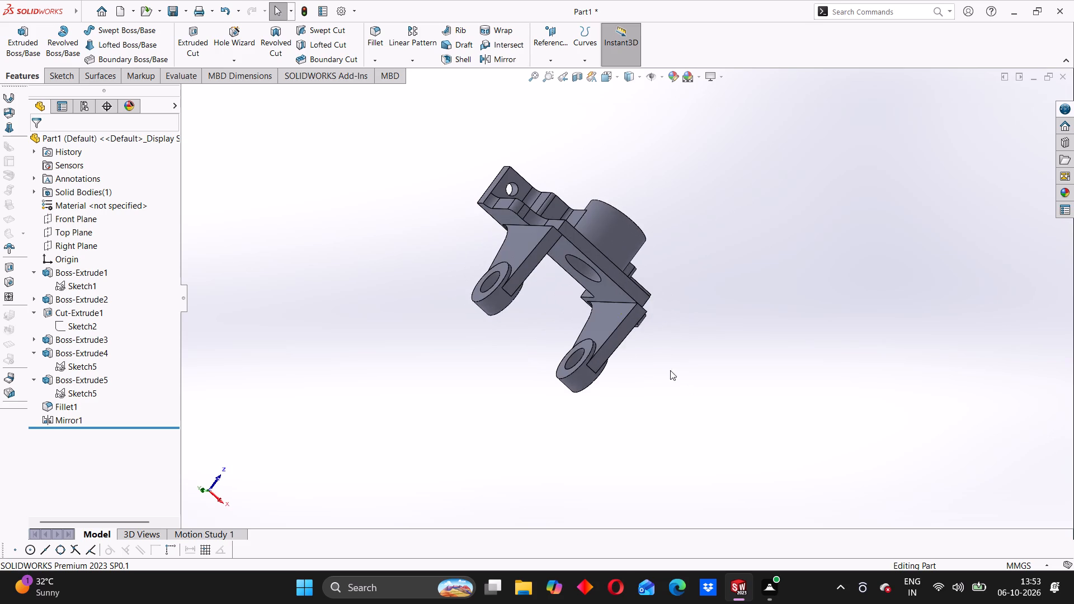
middle_click_drag(611, 334, 571, 394)
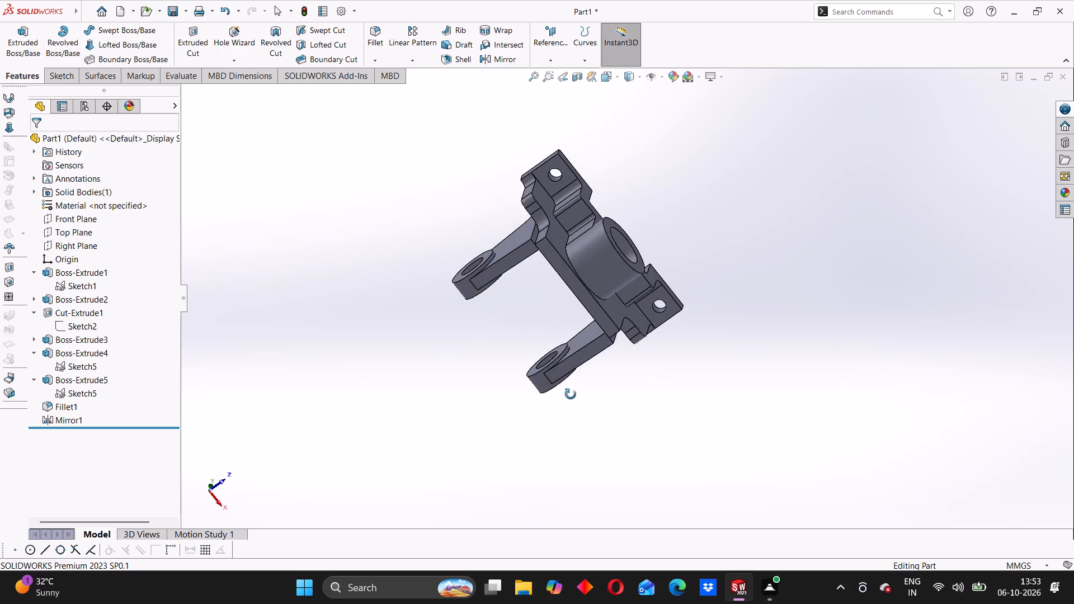
middle_click_drag(571, 394, 536, 402)
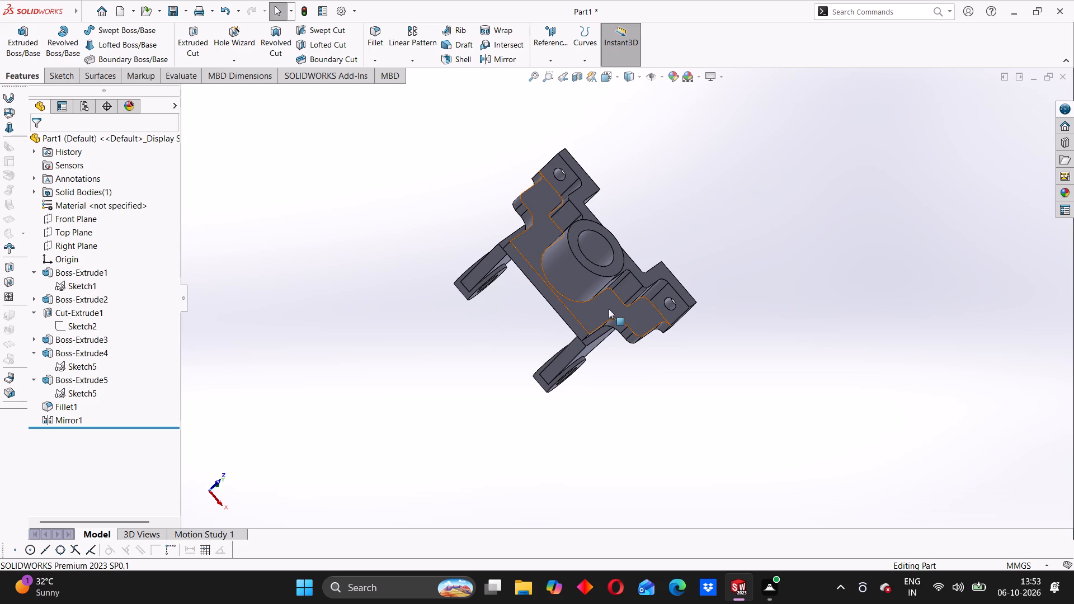
Examine up close how the mirrored arm meets the plate's edge and the stepped flange.
scroll(605, 337, "down", 4)
middle_click_drag(588, 341, 595, 298)
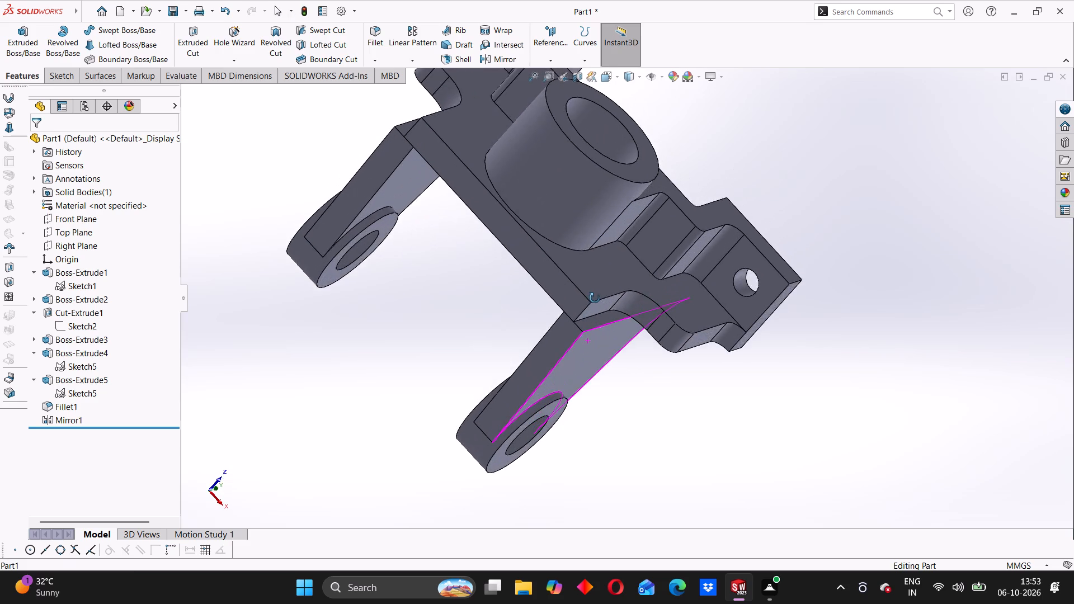
middle_click_drag(595, 298, 657, 210)
middle_click_drag(609, 322, 577, 280)
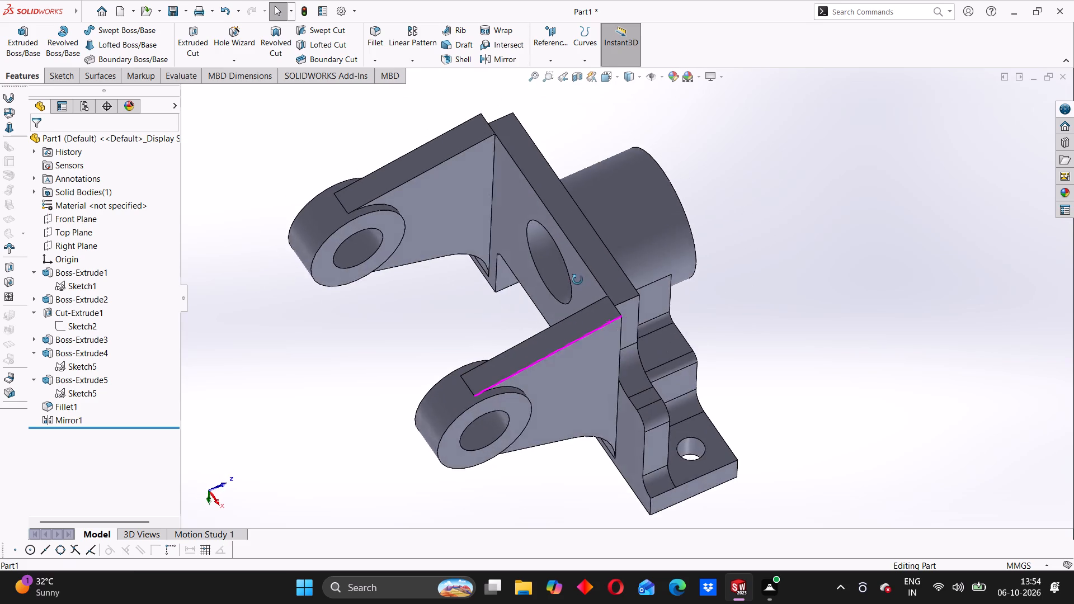
middle_click_drag(577, 280, 483, 324)
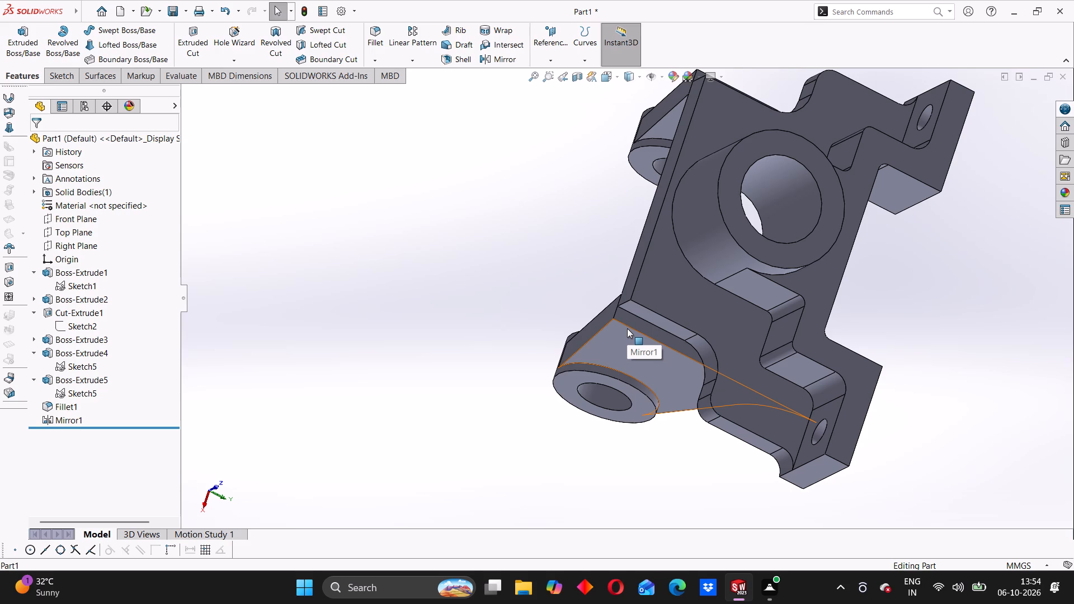
middle_click_drag(644, 359, 789, 394)
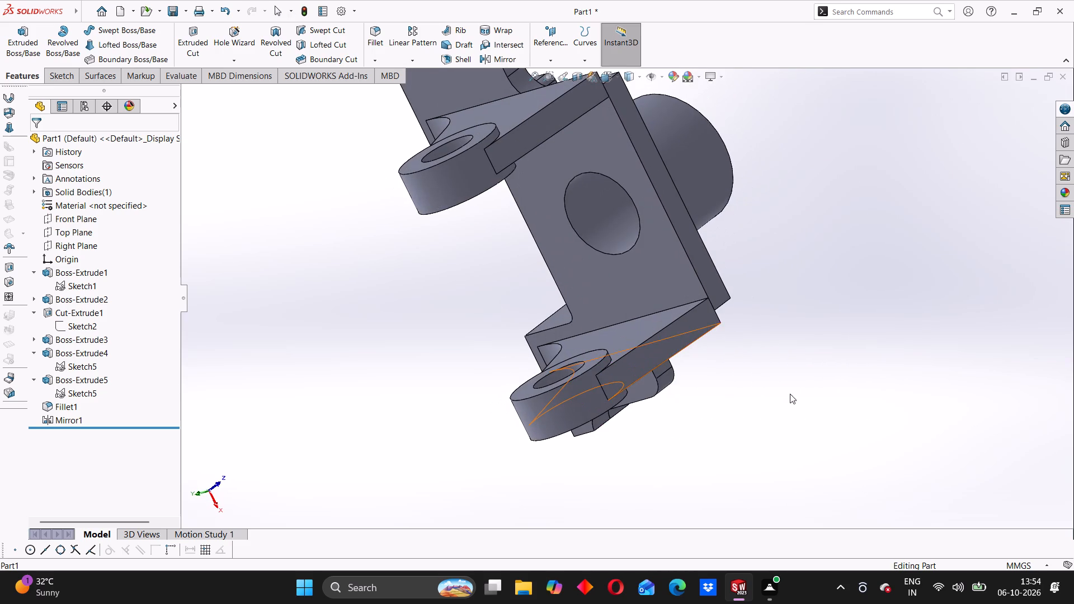
middle_click_drag(663, 364, 615, 356)
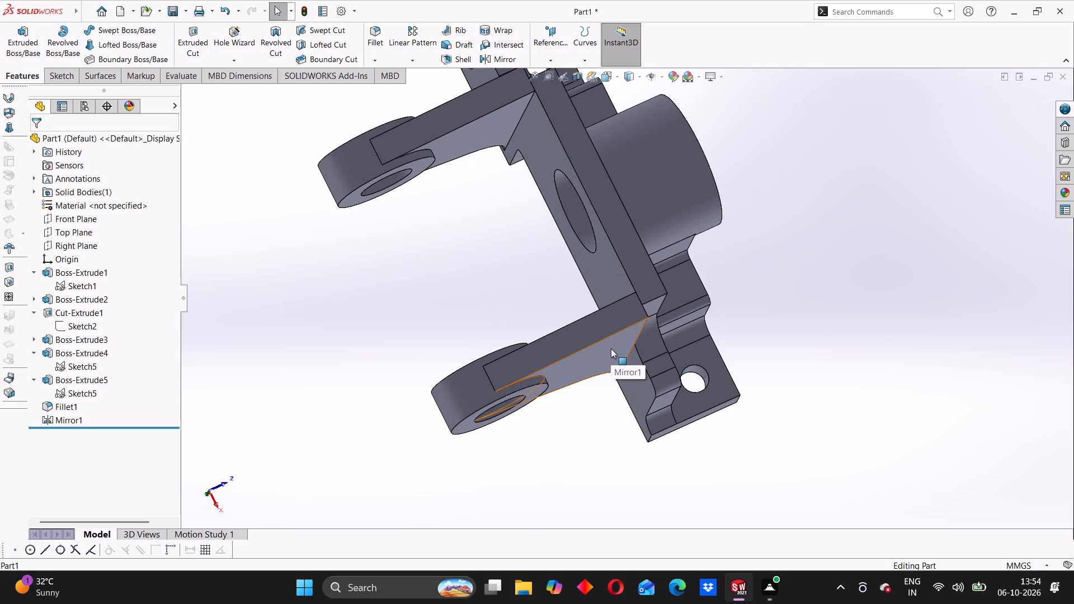
middle_click_drag(642, 366, 559, 281)
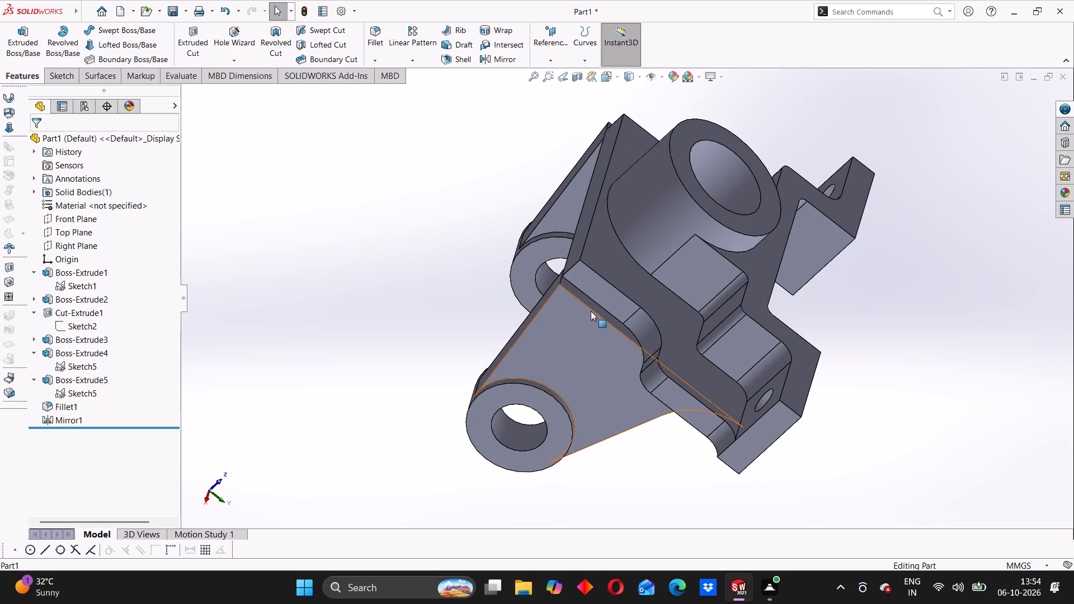
Compare the two arms' alignment and spacing relative to the plate, bore boss and flange holes.
scroll(591, 312, "up", 2)
middle_click_drag(586, 323, 736, 409)
scroll(586, 323, "up", 1)
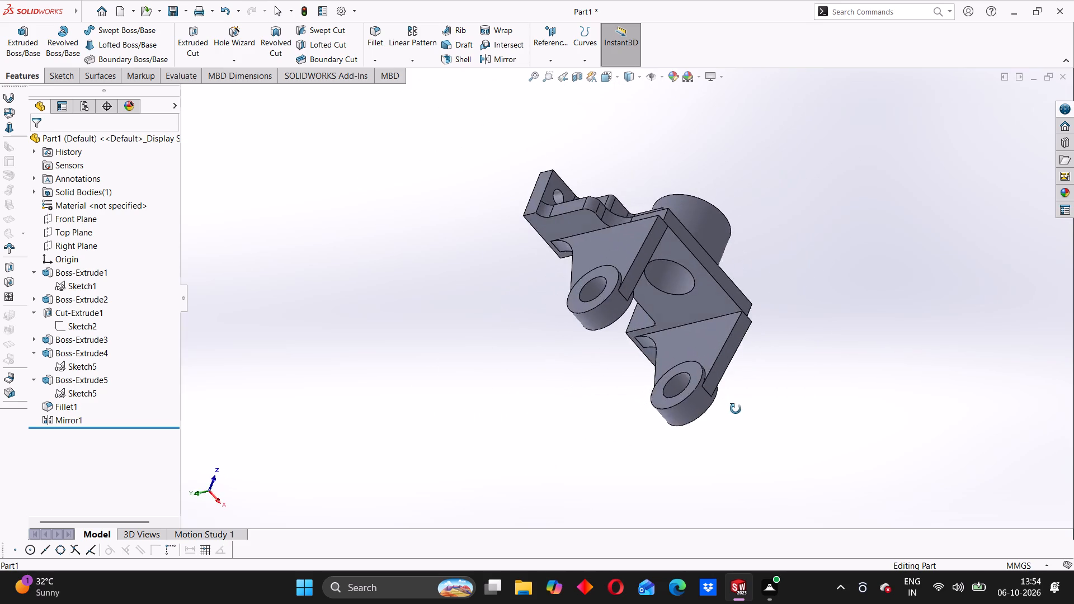
middle_click_drag(736, 409, 686, 377)
middle_click_drag(624, 373, 638, 405)
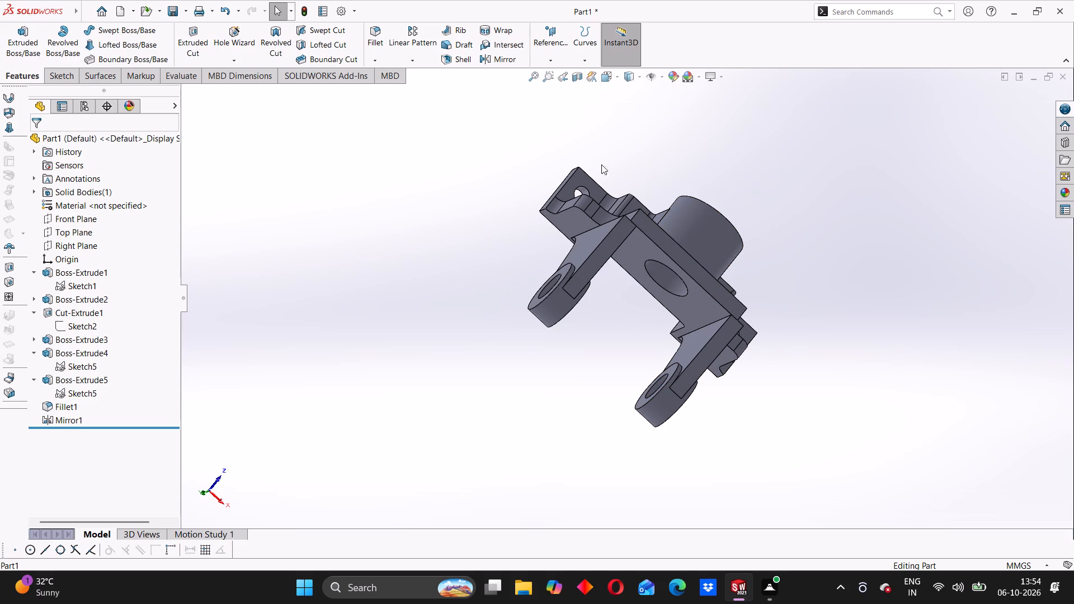
middle_click_drag(666, 286, 568, 247)
middle_click_drag(587, 402, 831, 530)
middle_click_drag(771, 322, 597, 393)
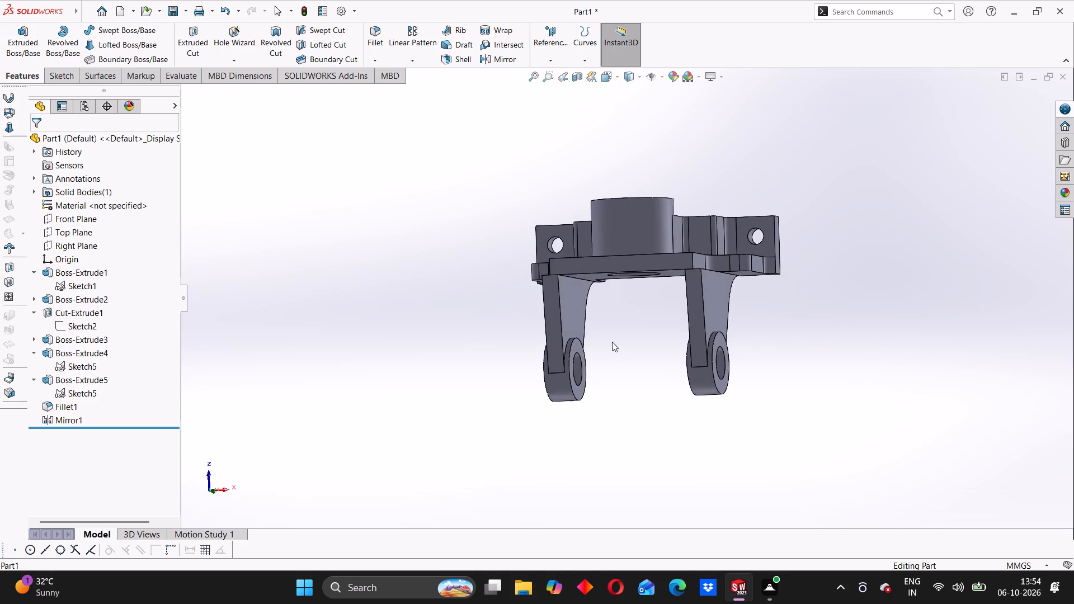
middle_click_drag(612, 342, 631, 369)
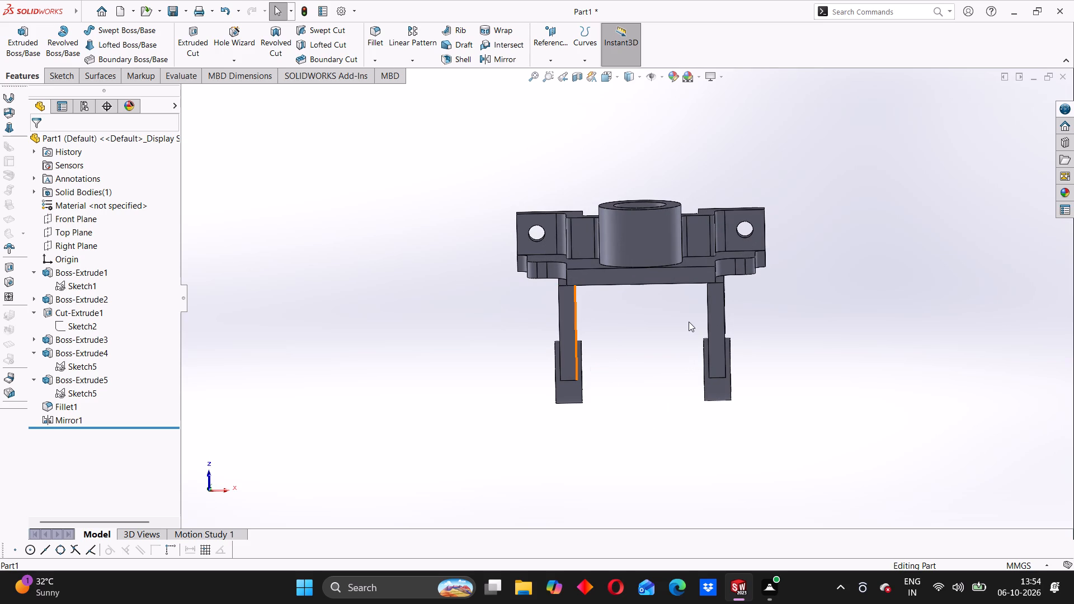
Examine up close the junction between the mirrored arm's upper end and the plate corner beside the boss.
scroll(689, 322, "down", 1)
middle_click_drag(700, 327, 613, 343)
middle_click_drag(599, 266, 642, 345)
scroll(668, 353, "down", 2)
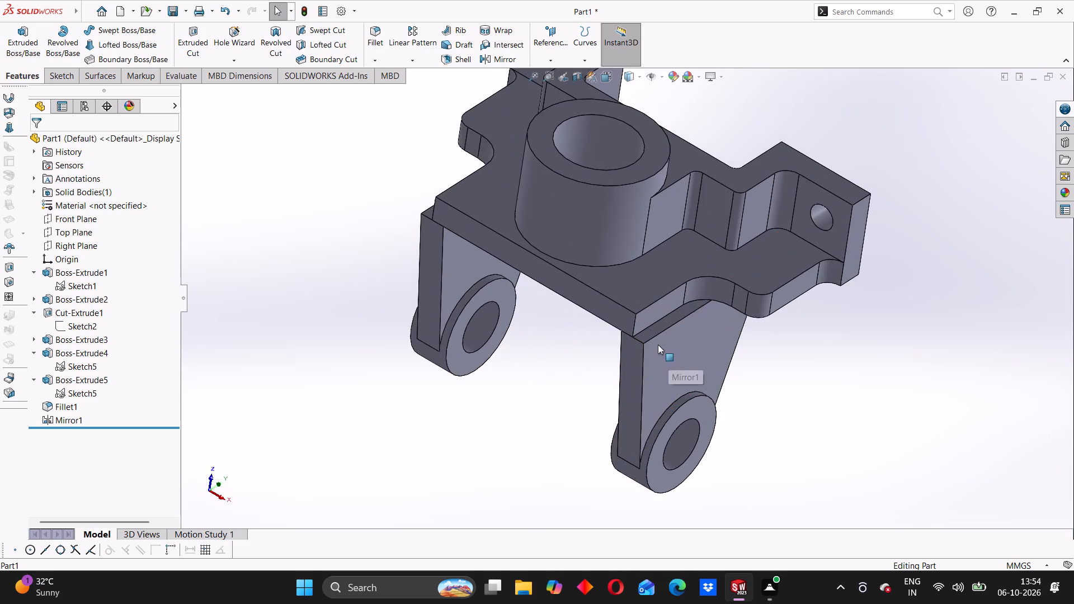
scroll(658, 345, "down", 1)
middle_click_drag(658, 345, 671, 355)
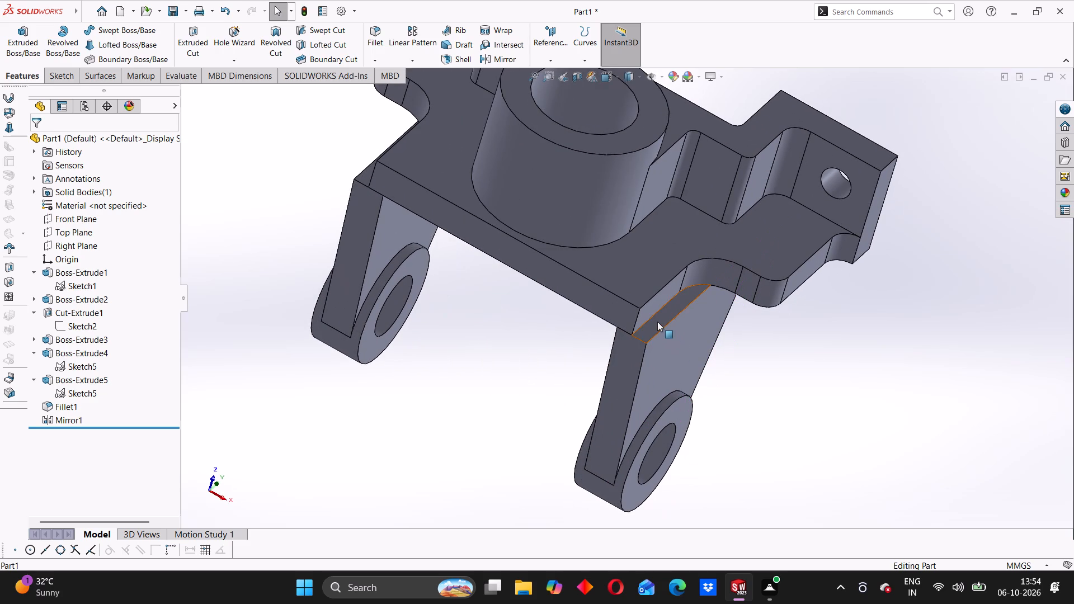
scroll(649, 359, "up", 6)
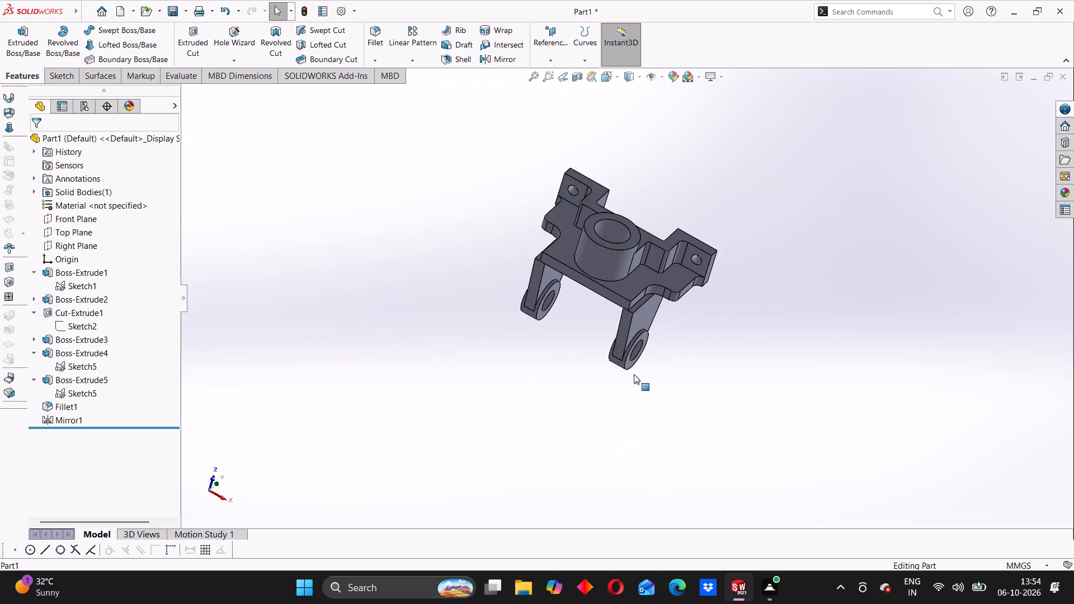
Examine the side arm's extrusions and their shared profile sketch relative to the plate from several angles.
middle_click_drag(634, 374, 636, 248)
middle_click_drag(672, 362, 595, 385)
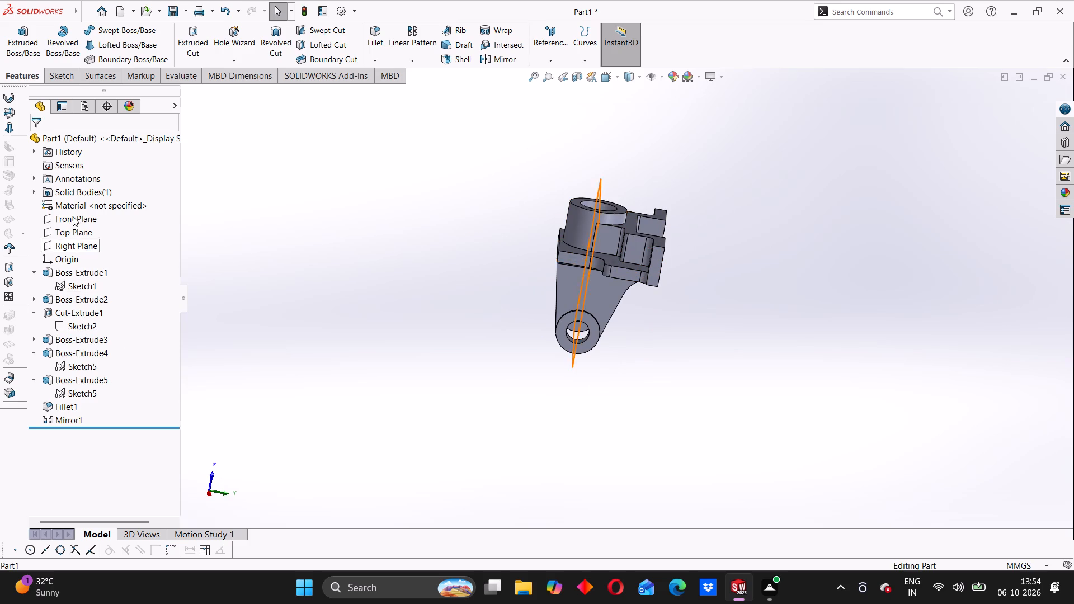
left_click(67, 393)
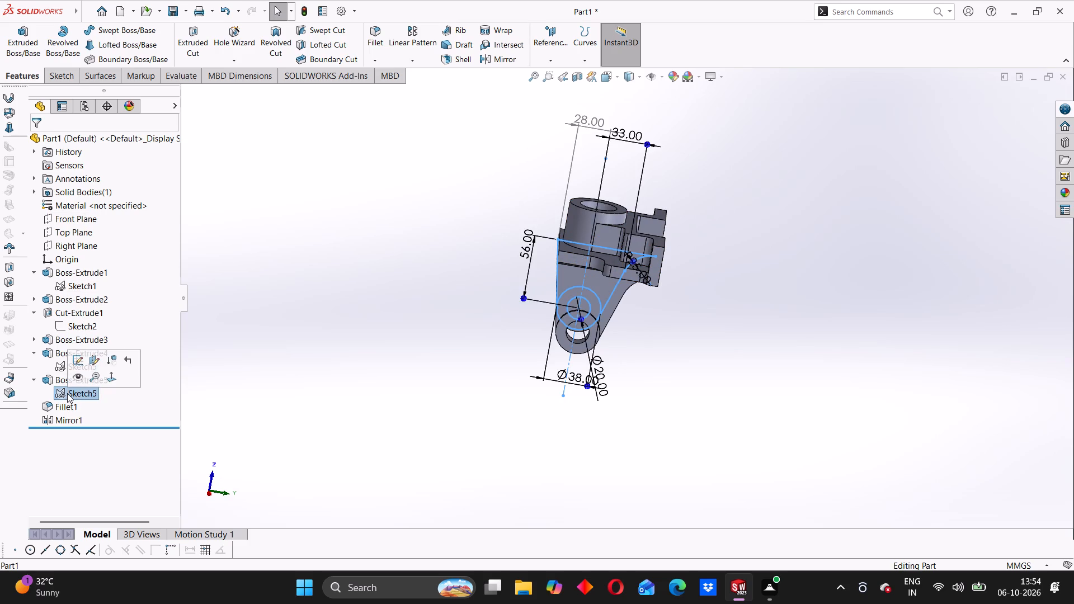
middle_click_drag(519, 400, 588, 419)
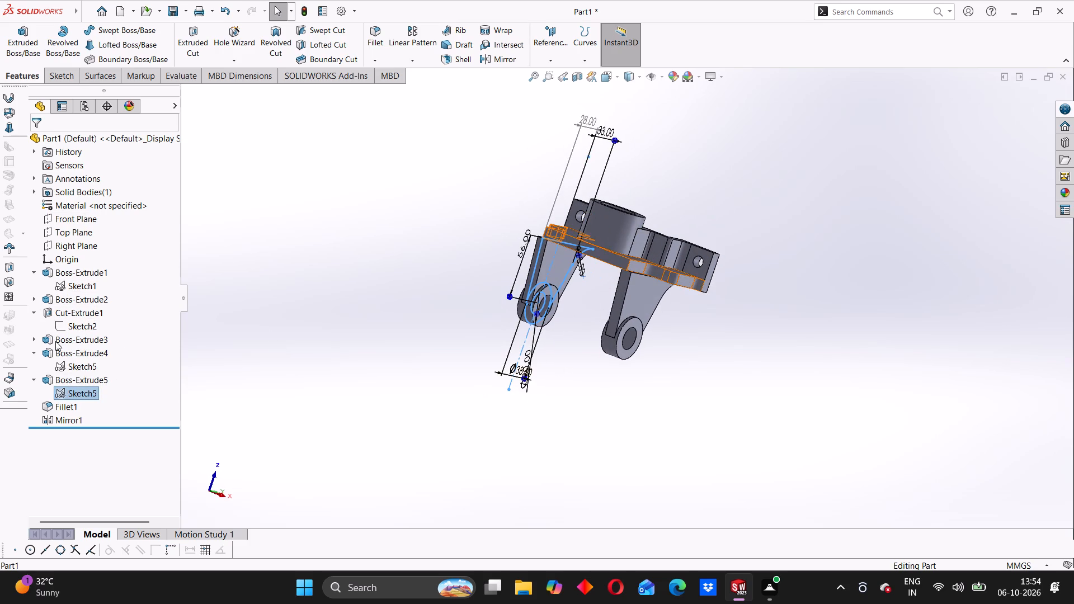
left_click(74, 372)
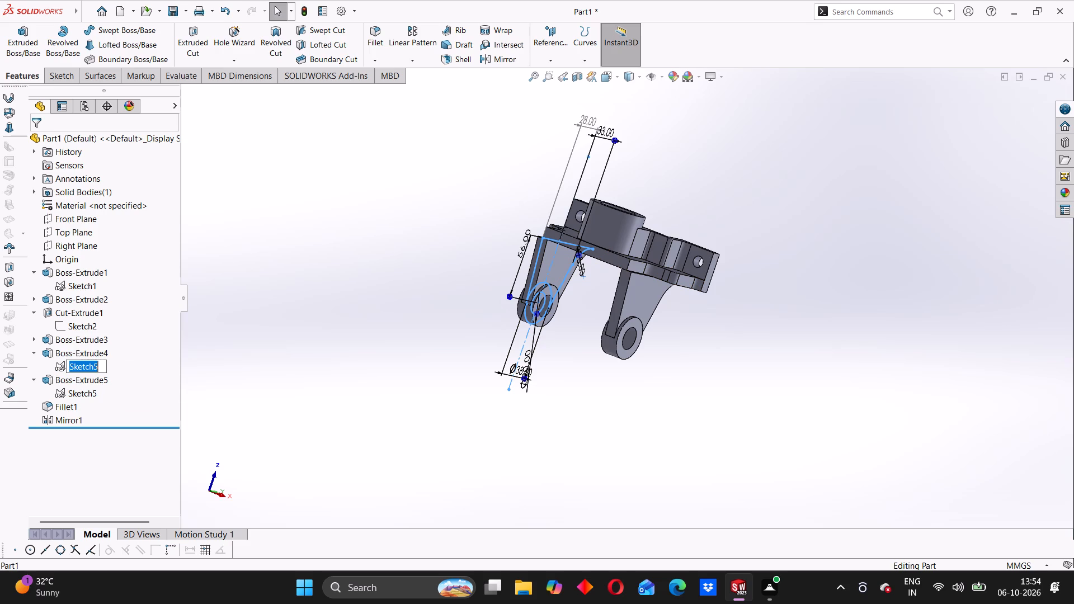
left_click(313, 372)
left_click(83, 364)
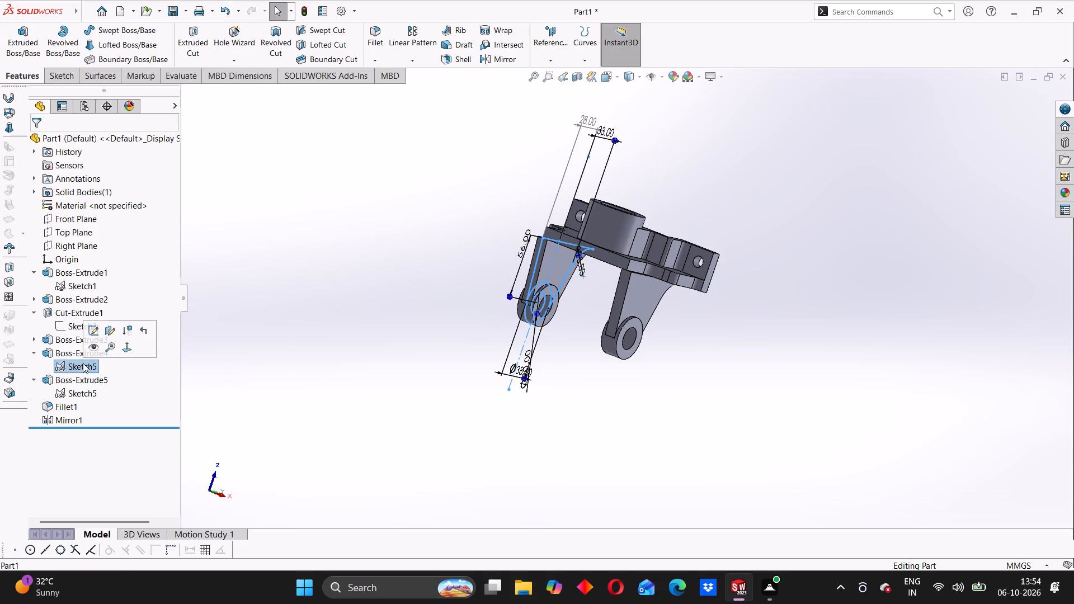
middle_click_drag(387, 336, 649, 459)
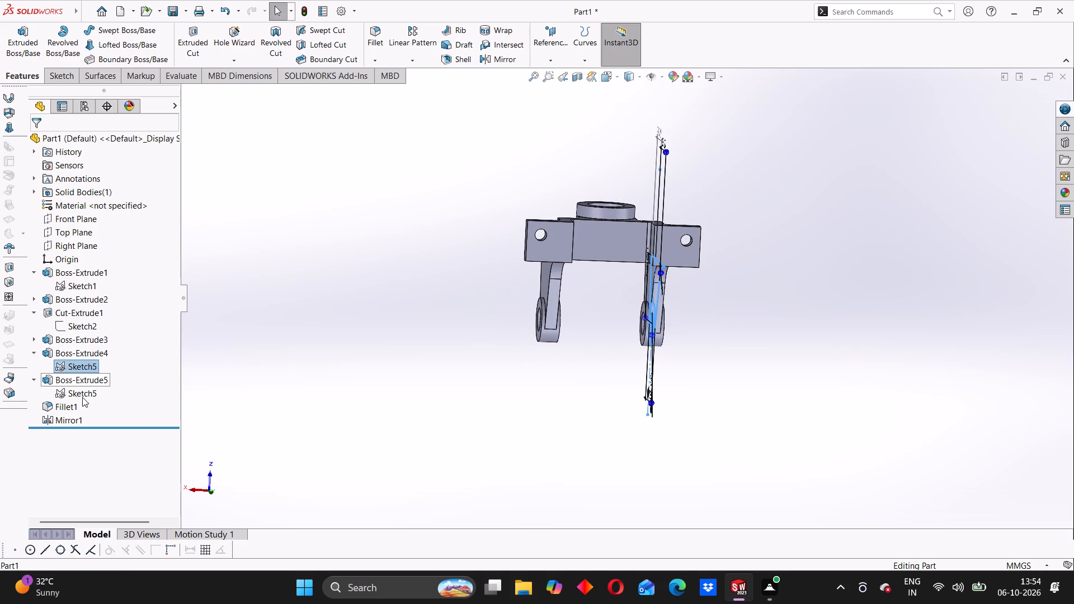
left_click(82, 397)
left_click(544, 365)
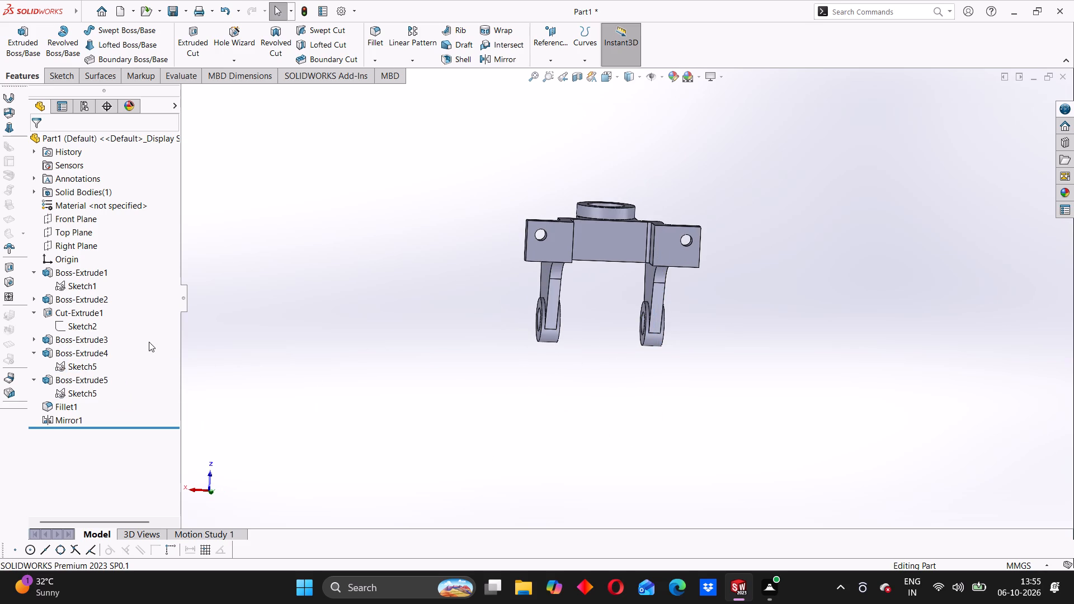
Open the side arm's profile sketch and examine its plane and dimensions relative to the plate and flange, leaving the geometry as is.
right_click(72, 367)
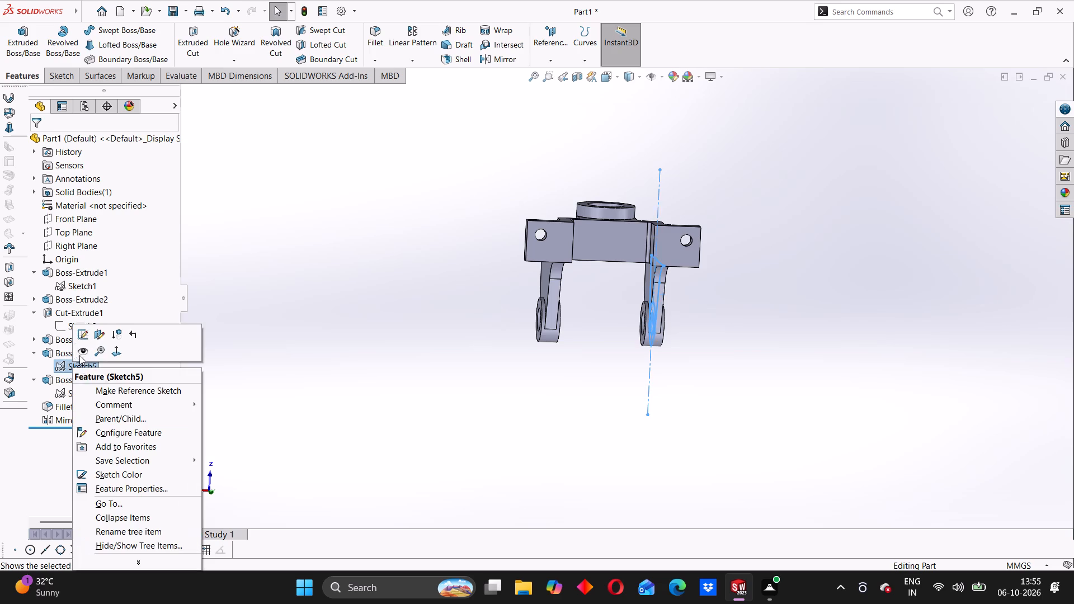
left_click(84, 339)
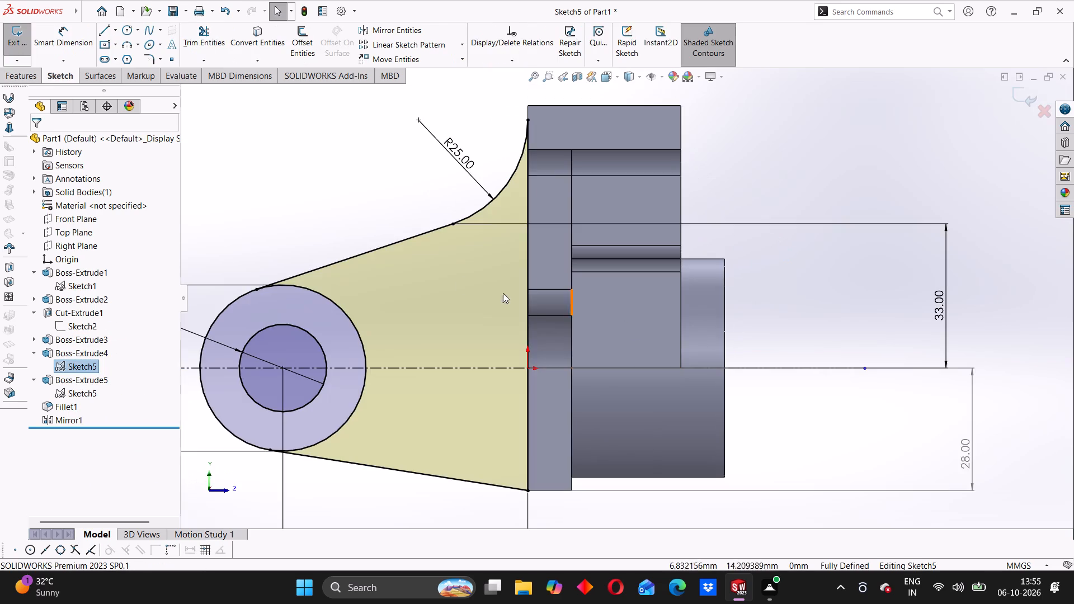
scroll(447, 279, "up", 2)
middle_click_drag(453, 287, 558, 339)
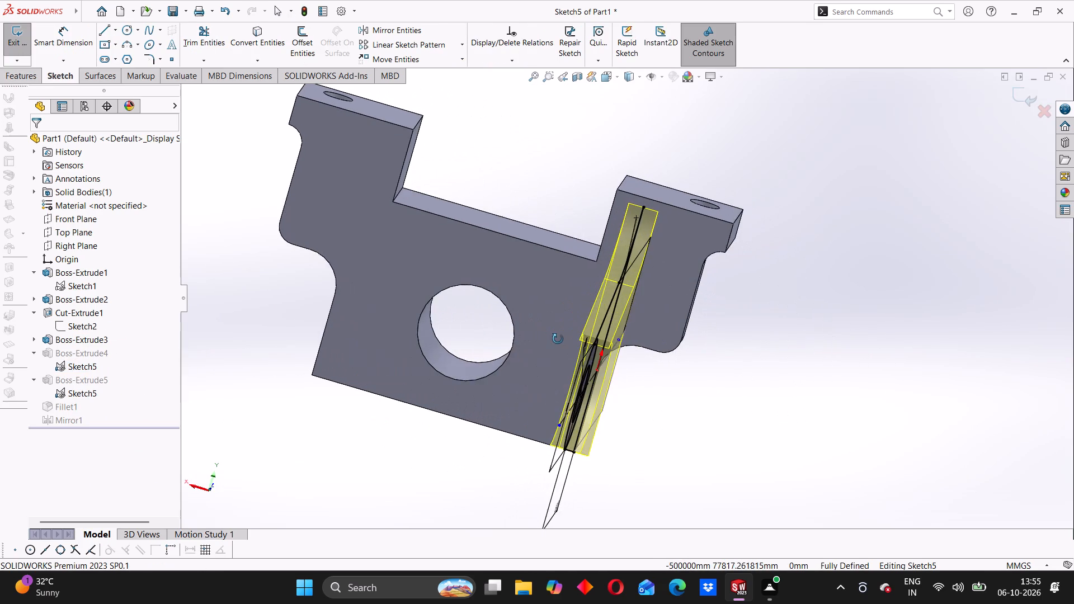
middle_click_drag(558, 339, 568, 319)
middle_click_drag(701, 292, 687, 296)
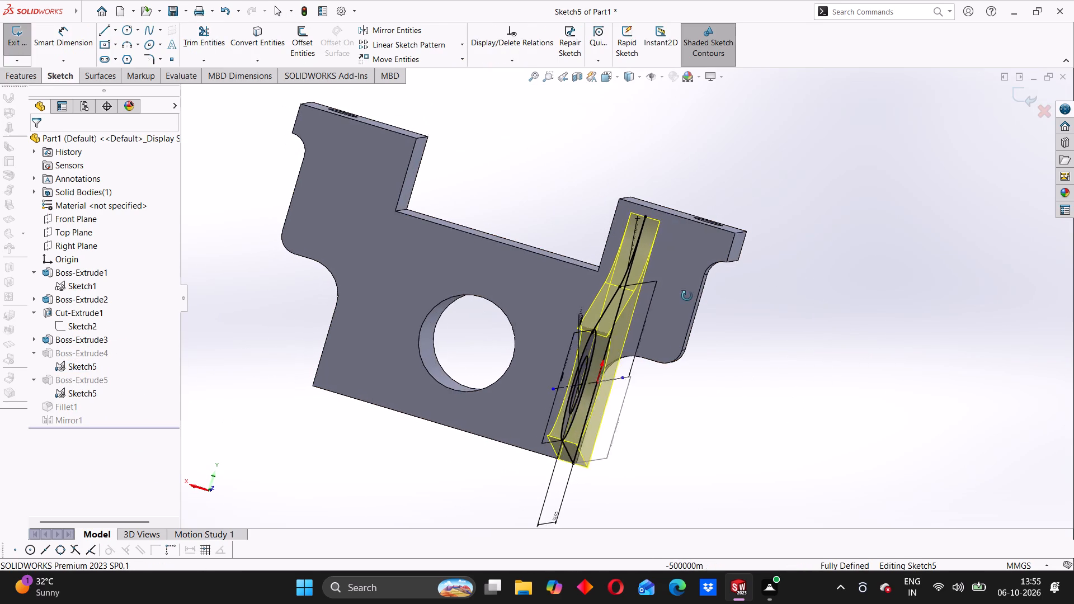
middle_click_drag(687, 296, 687, 299)
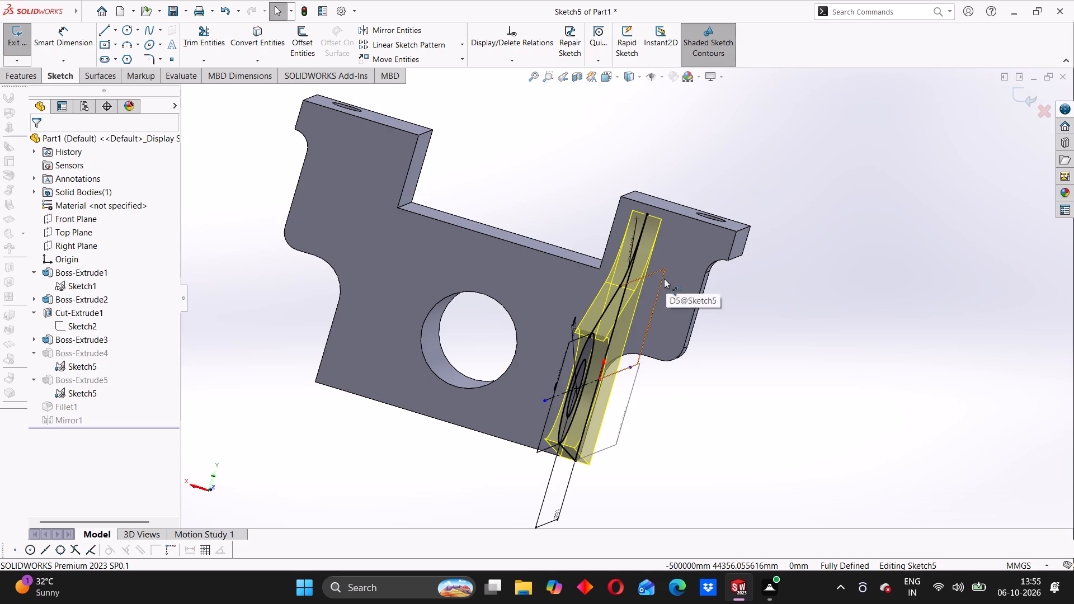
middle_click_drag(664, 278, 751, 355)
middle_click_drag(558, 142, 551, 174)
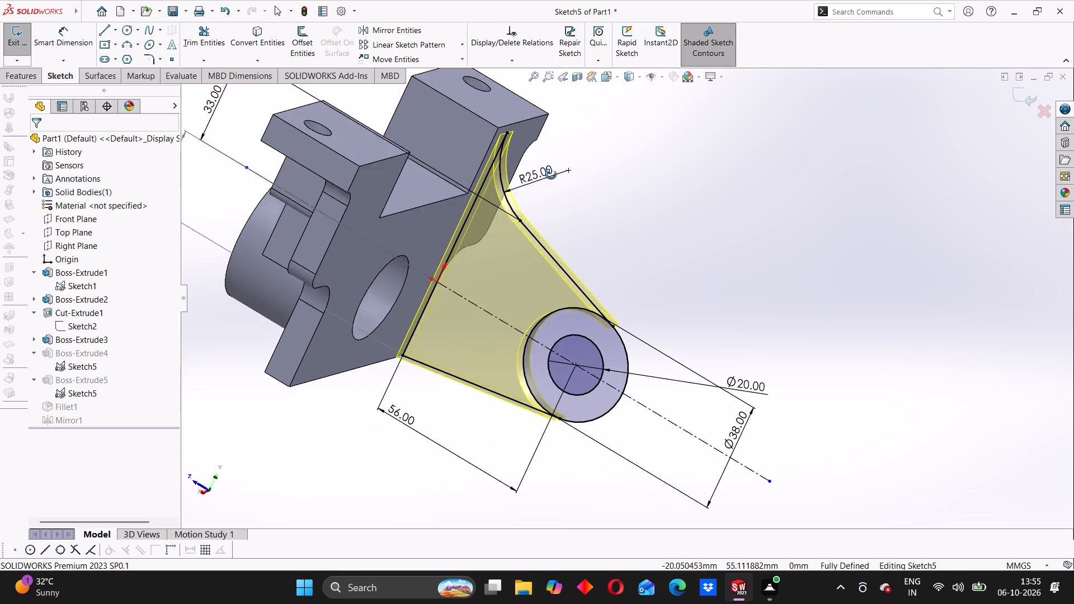
middle_click_drag(551, 174, 519, 188)
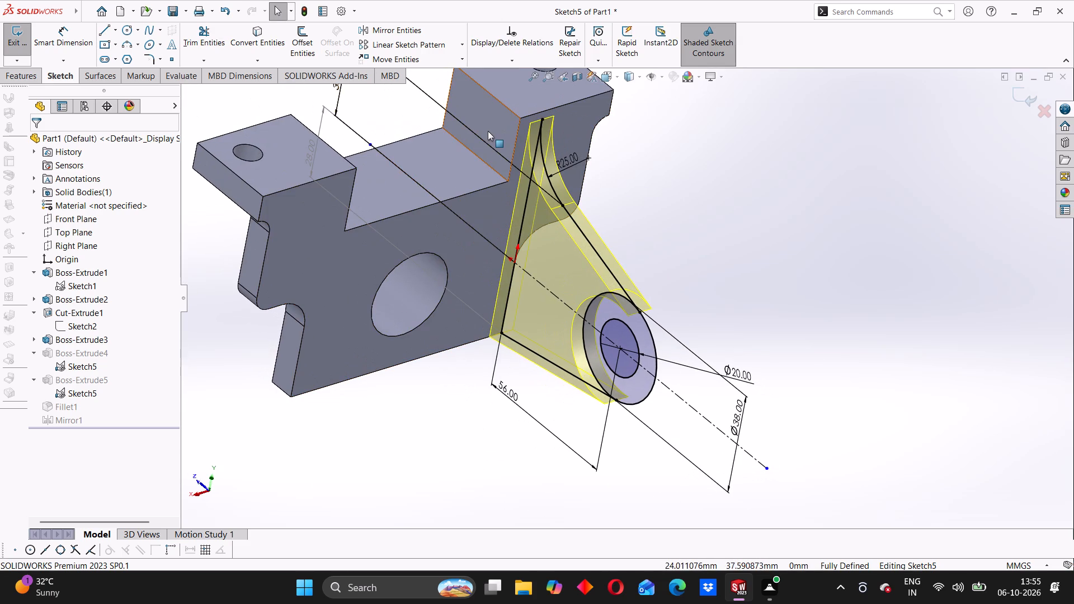
left_click(488, 131)
left_click(660, 184)
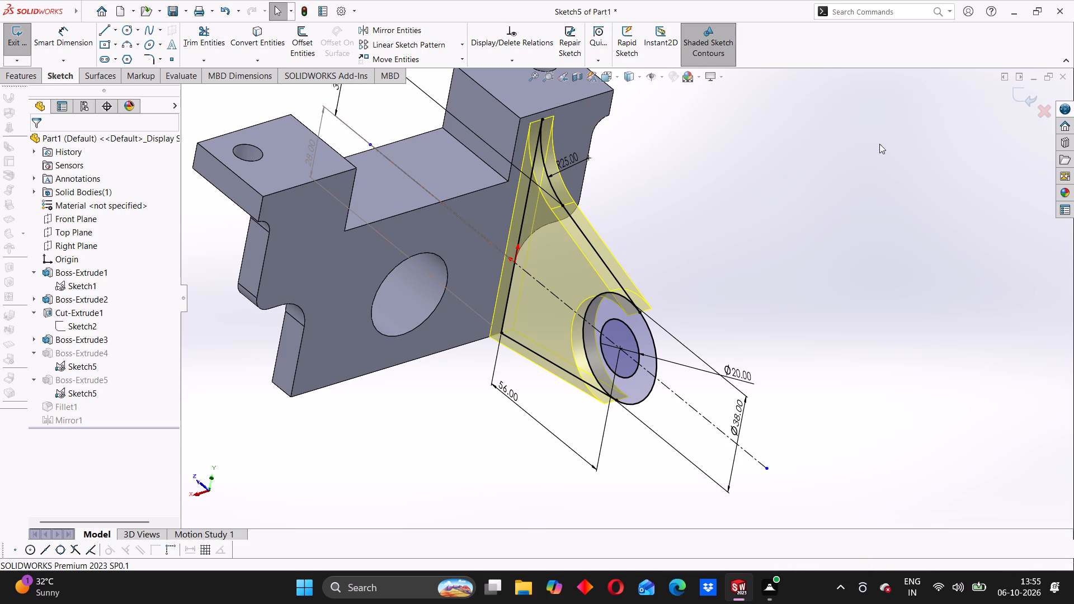
left_click(1023, 97)
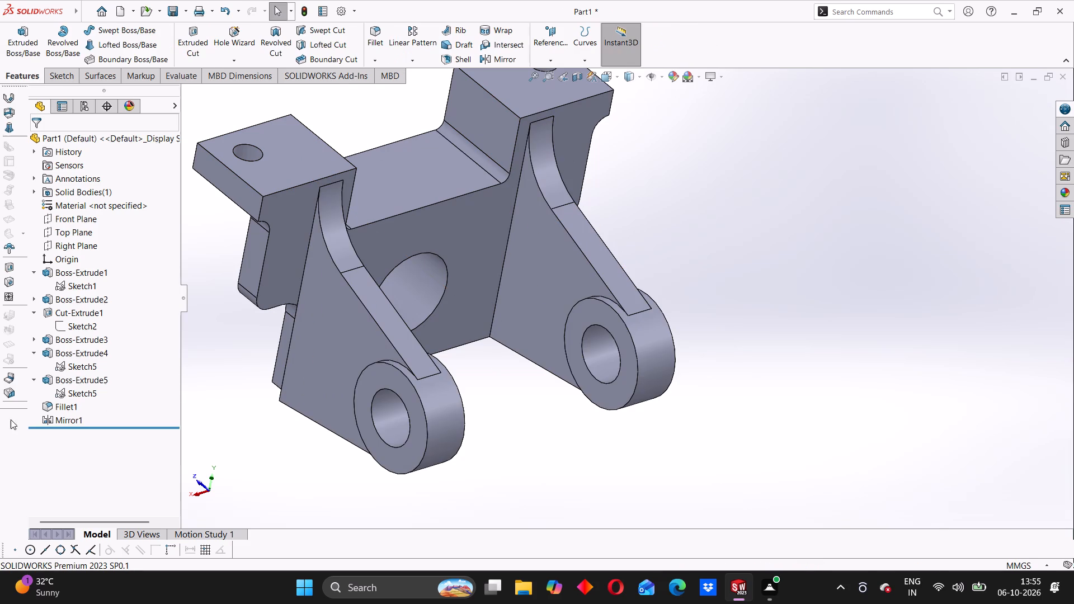
Delete the side arms entirely: the mirror, the ring and web extrusions, and their shared profile sketch.
right_click(60, 418)
left_click(84, 425)
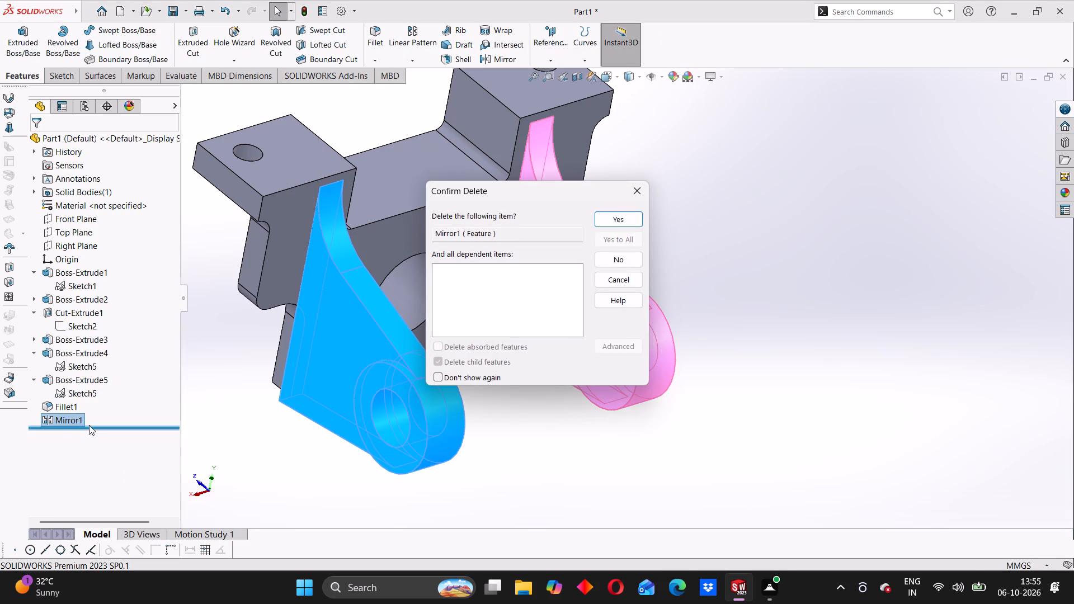
left_click(624, 223)
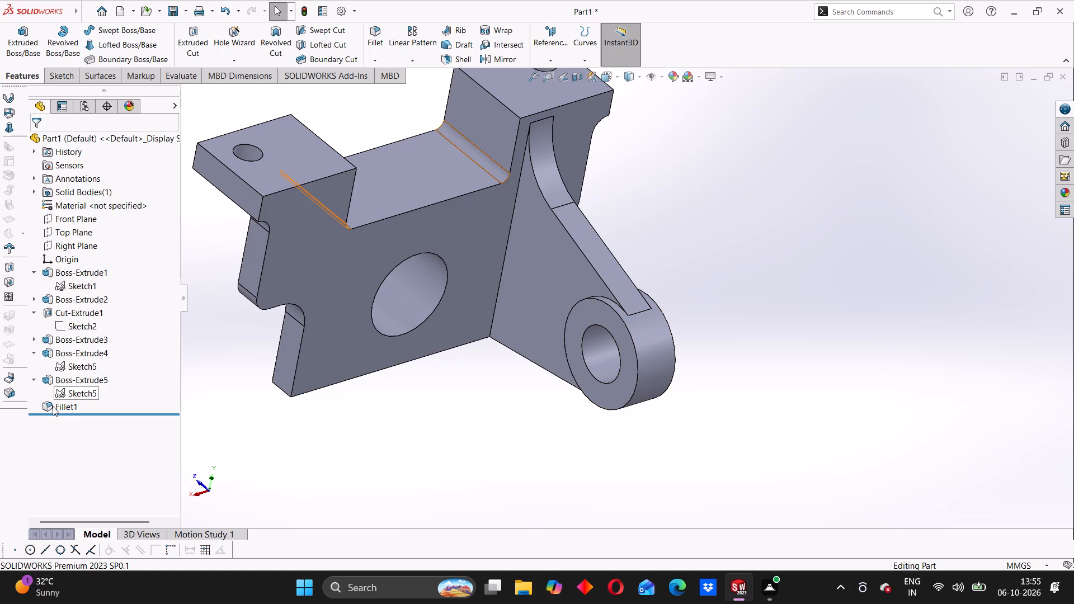
right_click_drag(68, 381, 71, 376)
left_click(93, 422)
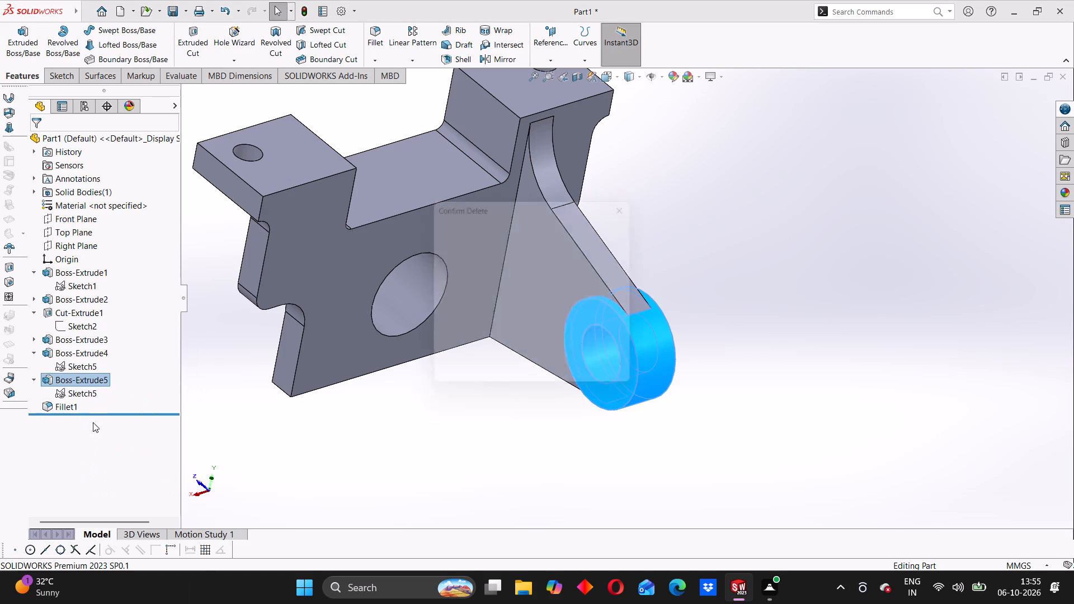
left_click(621, 224)
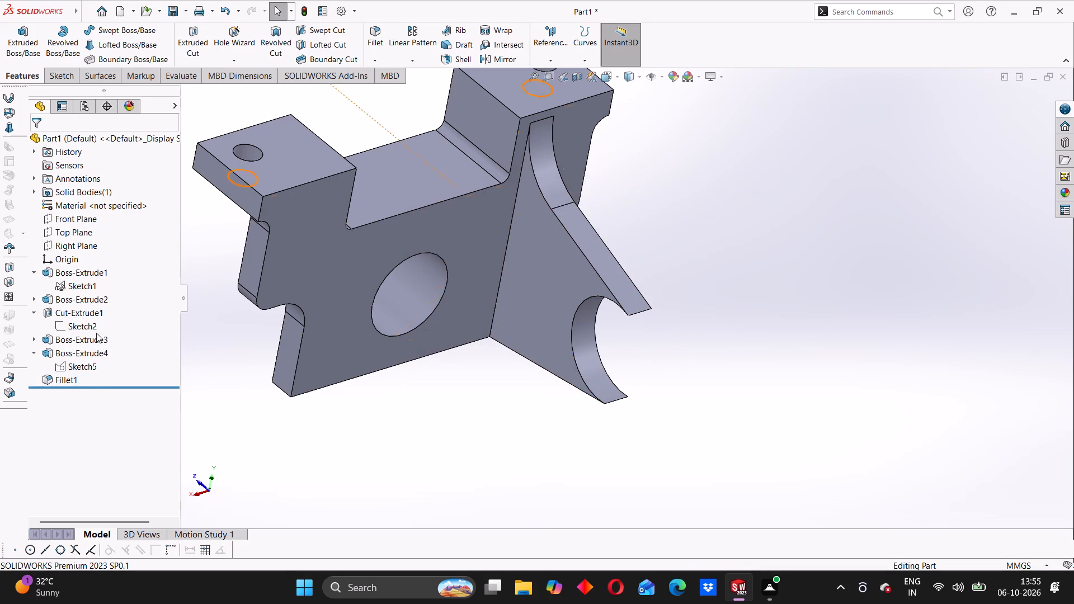
right_click(75, 352)
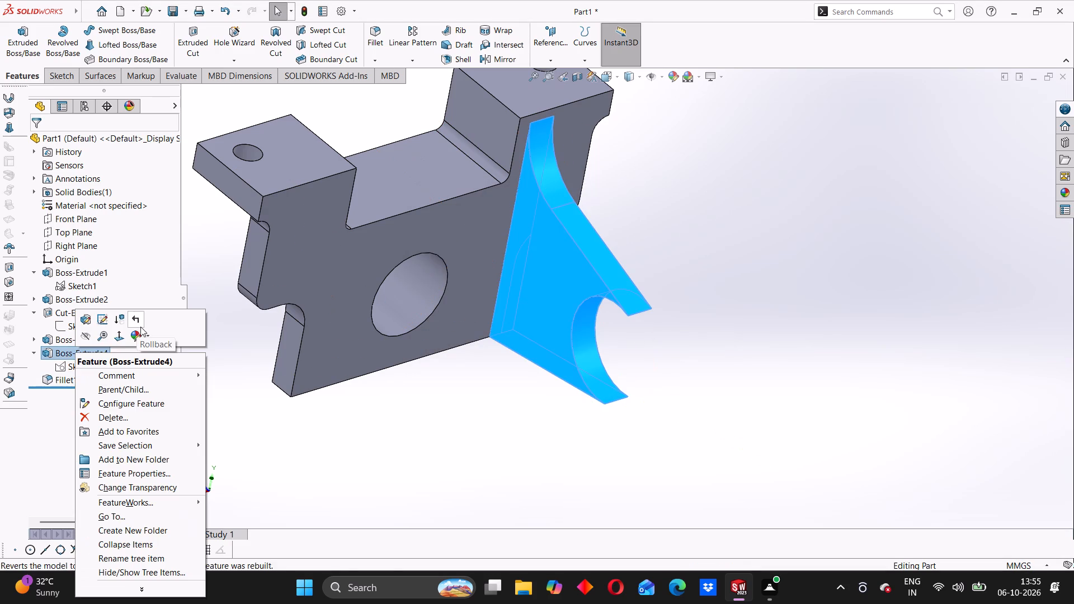
left_click(111, 417)
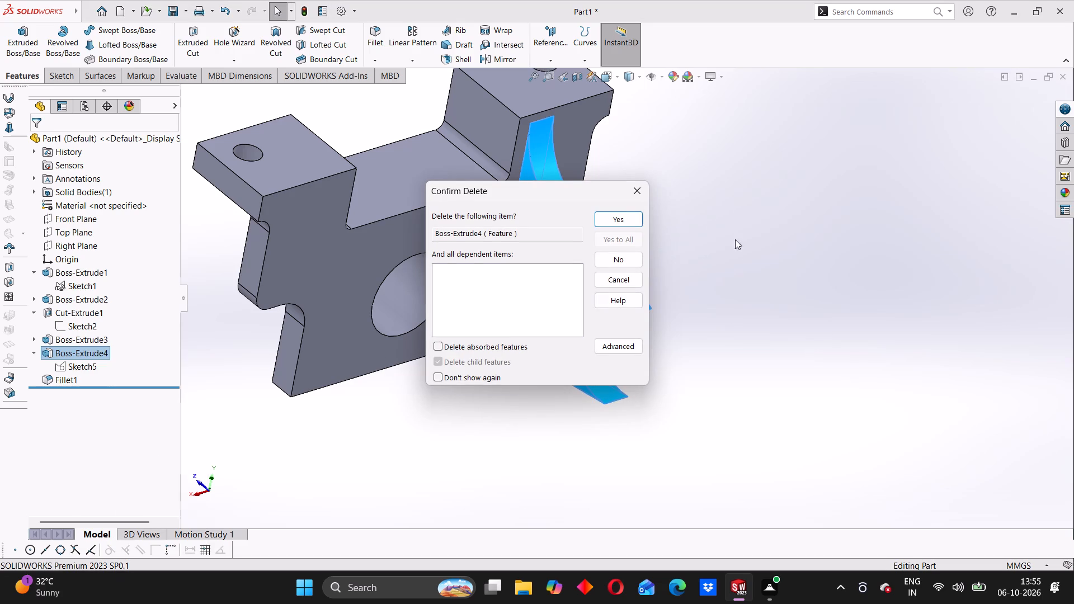
left_click(643, 224)
middle_click_drag(652, 292, 662, 291)
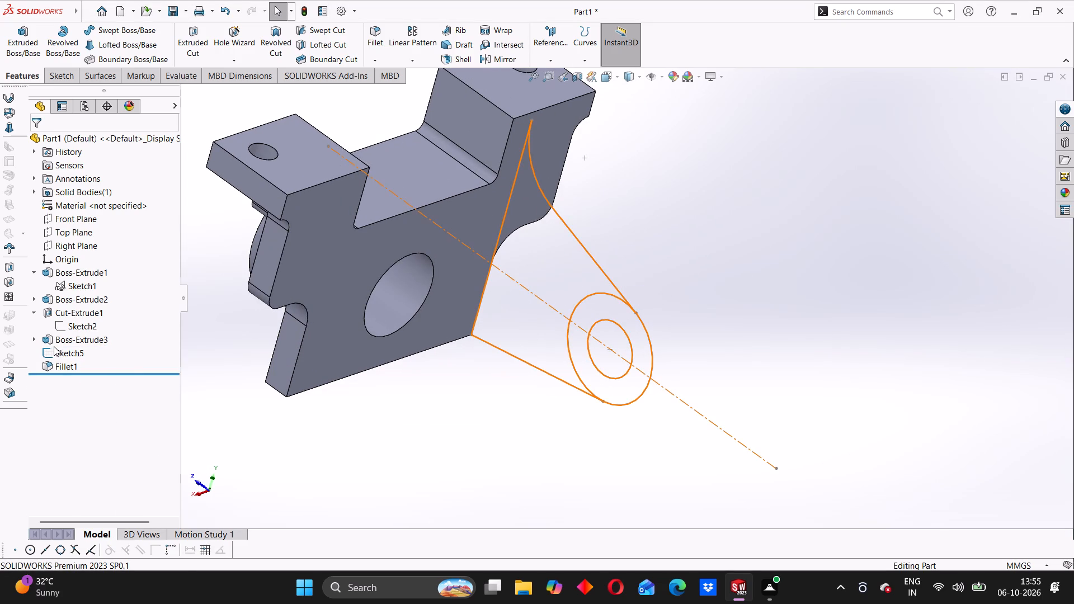
right_click(55, 348)
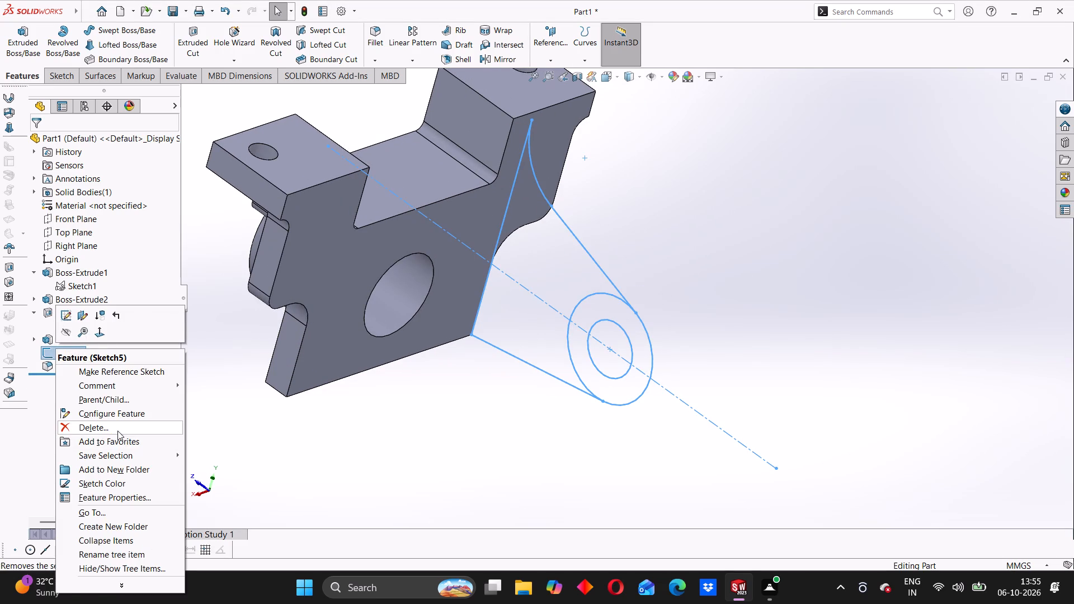
left_click(117, 431)
left_click(615, 221)
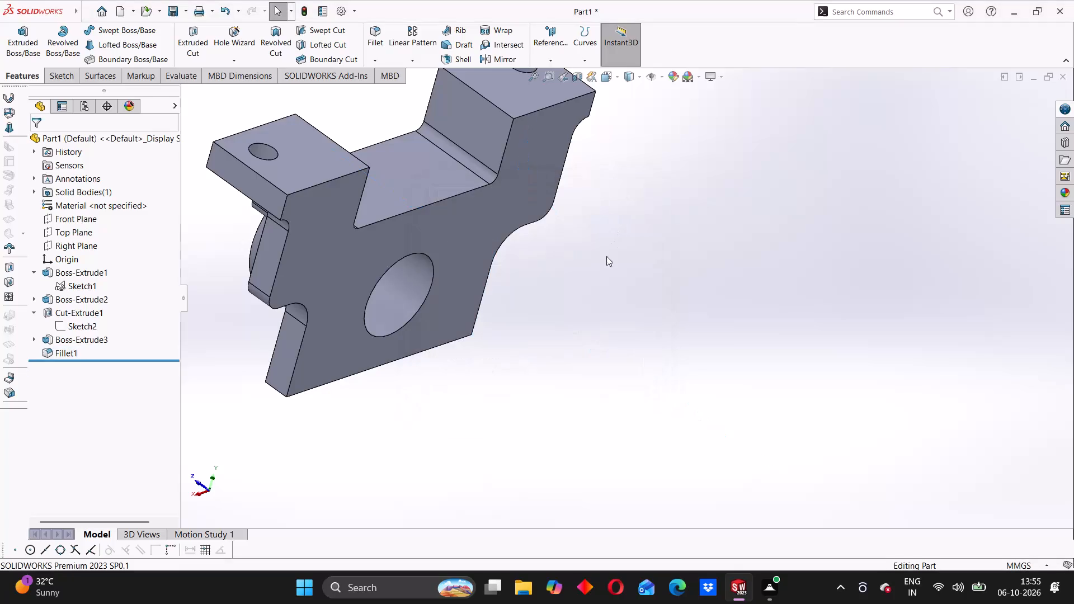
Start a new sketch on the inner side face of a holed flange tab, facing the notch, and view it straight on.
middle_click_drag(607, 252, 625, 271)
scroll(613, 257, "up", 1)
left_click(82, 339)
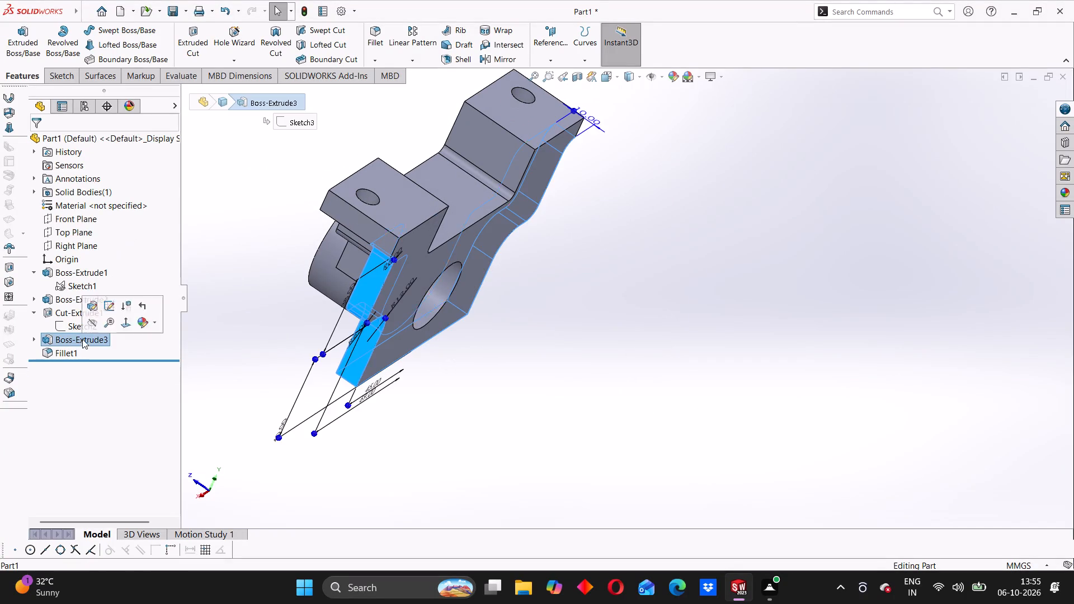
left_click_drag(653, 314, 659, 315)
right_click(498, 157)
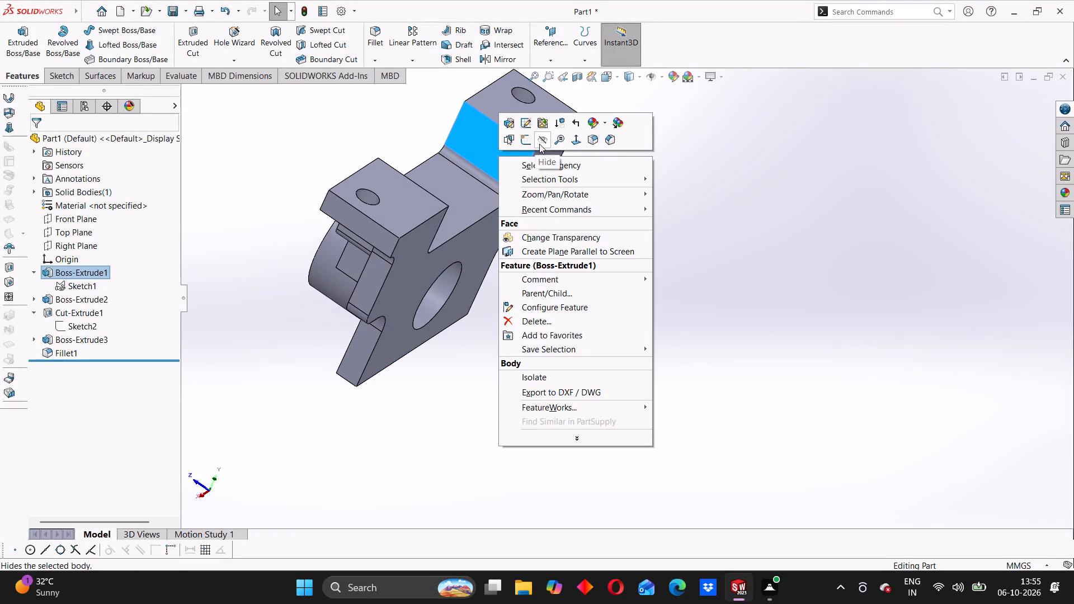
left_click(524, 138)
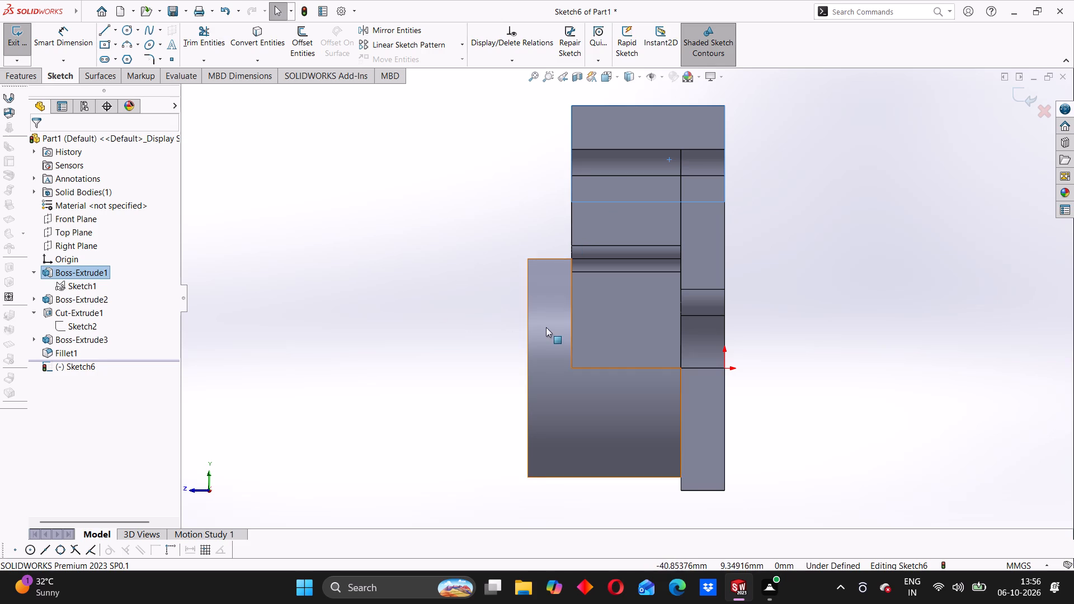
middle_click_drag(546, 327, 572, 348)
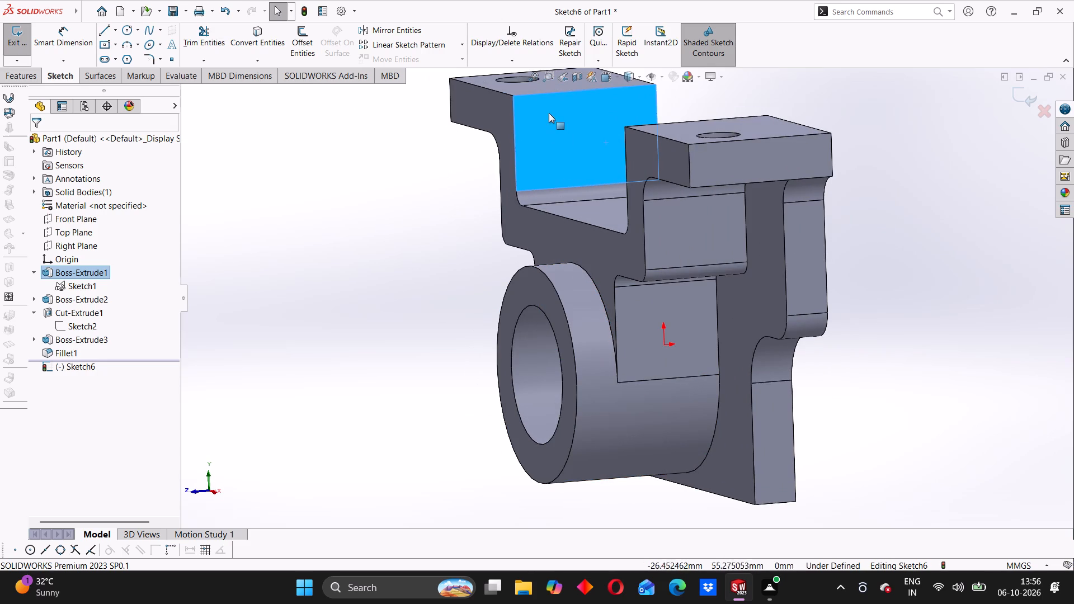
left_click(615, 75)
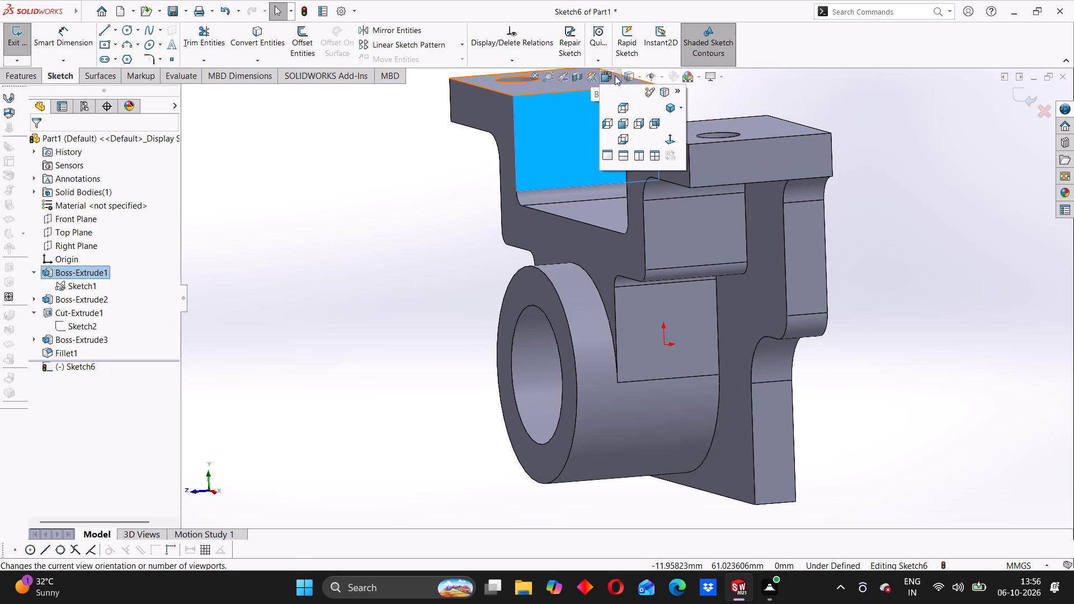
left_click(671, 141)
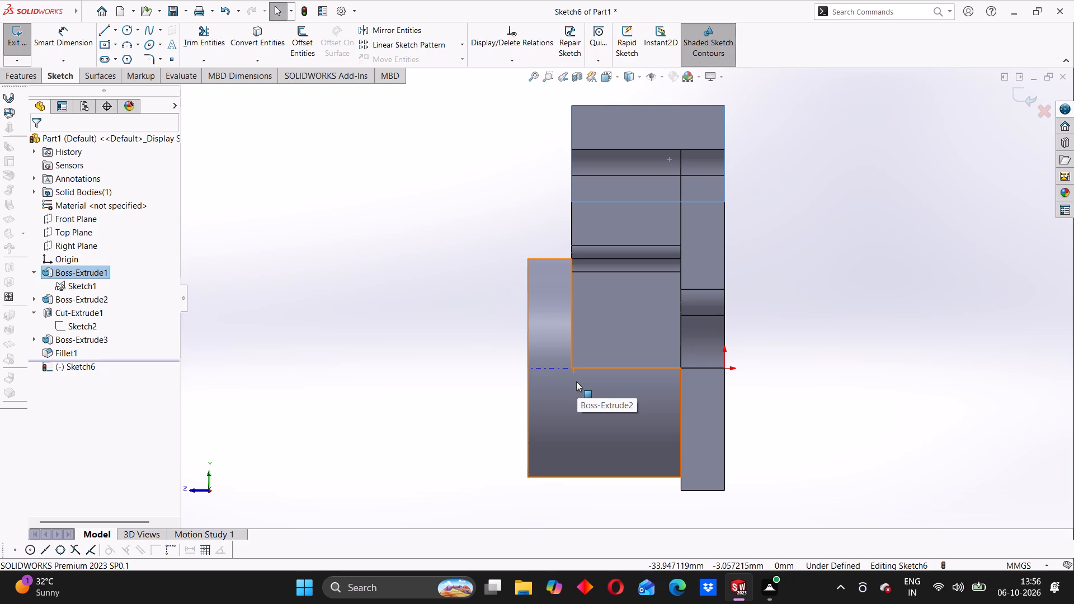
Sketch two concentric circles of about 13 mm and 22 mm radius, level with the origin and about 60 mm beyond the plate's underside.
left_click(125, 31)
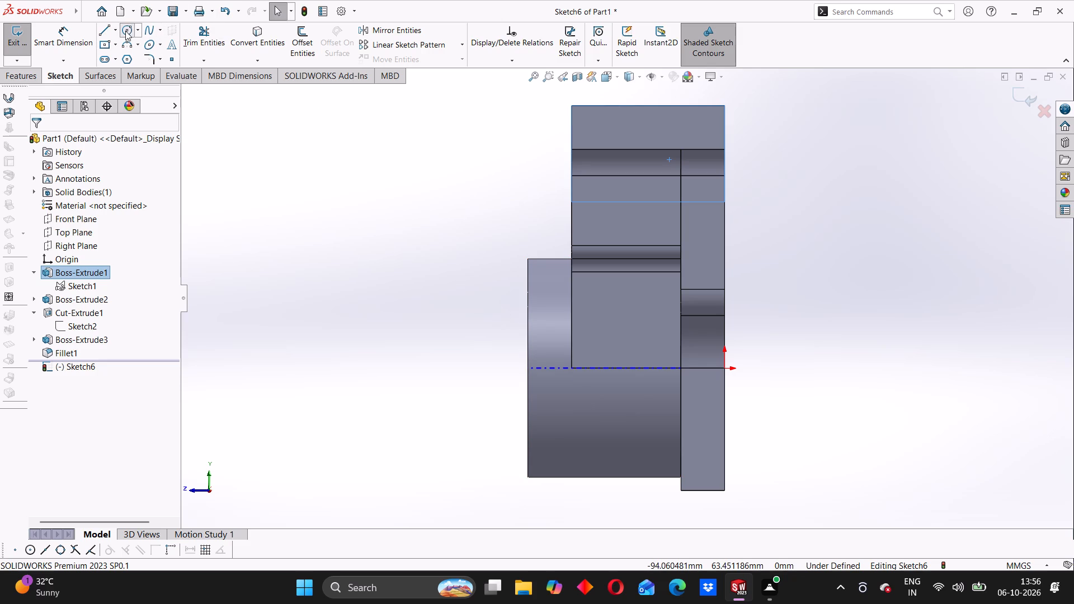
left_click(988, 369)
left_click_drag(1022, 413, 1026, 418)
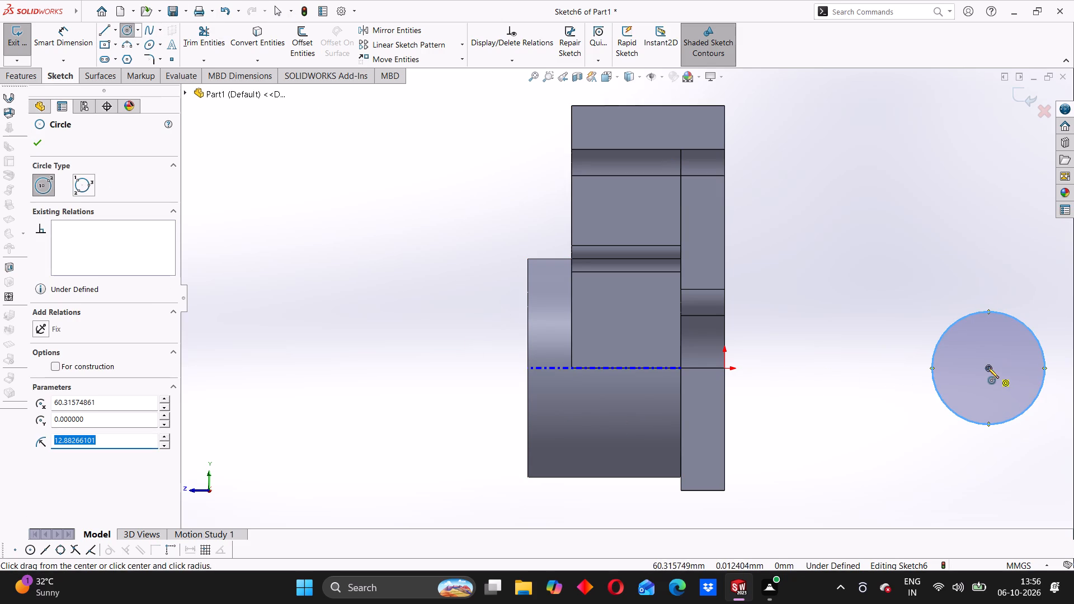
left_click(988, 367)
left_click(1052, 440)
scroll(994, 434, "up", 3)
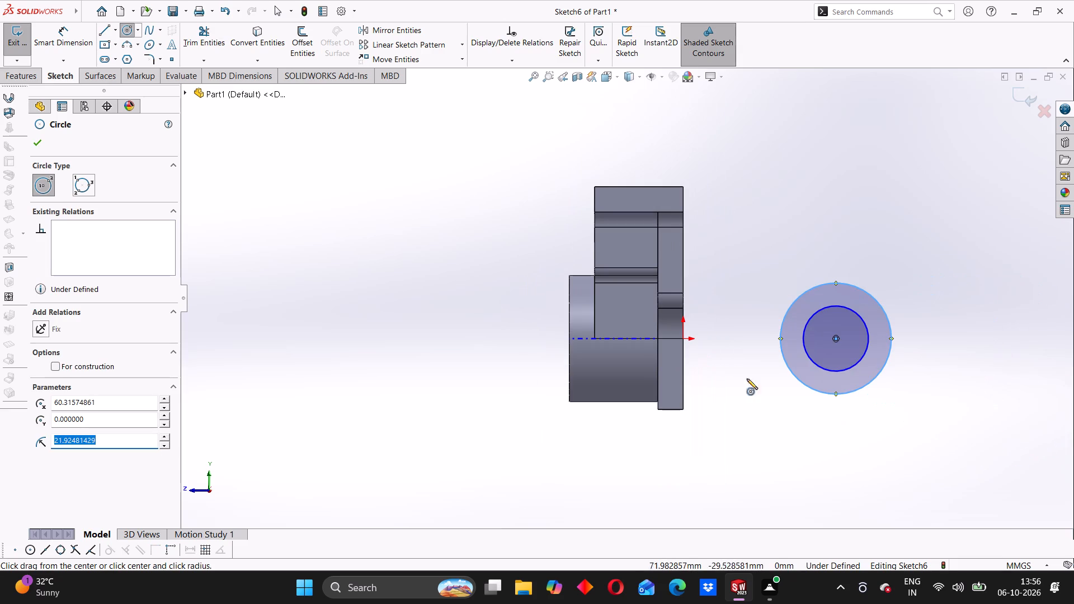
Dimension the two concentric circles, setting the inner diameter to 20 mm and the outer diameter to 38 mm.
left_click(86, 39)
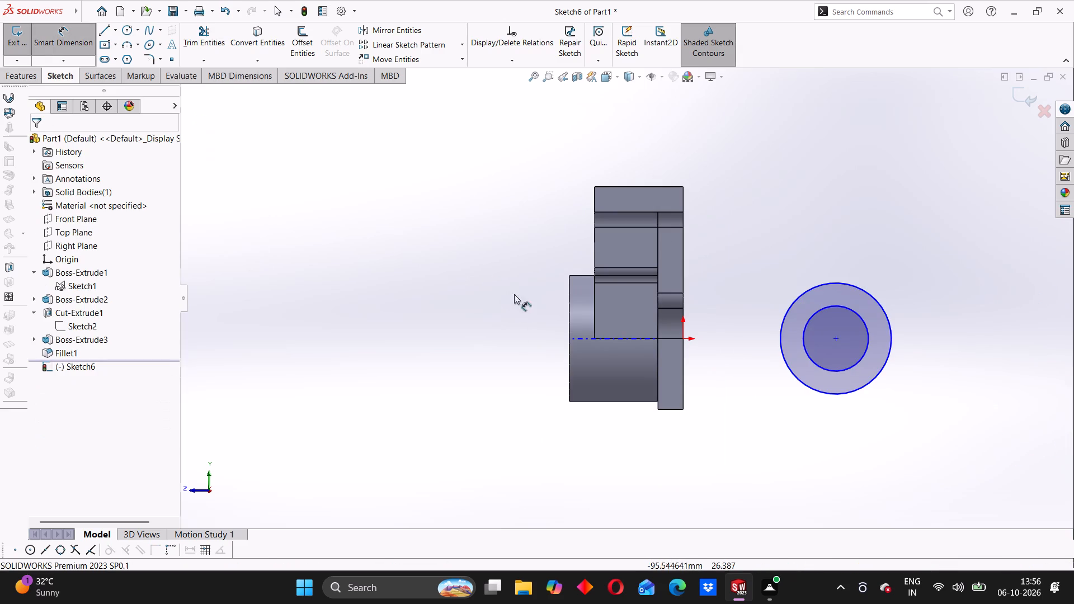
left_click(856, 314)
left_click(921, 314)
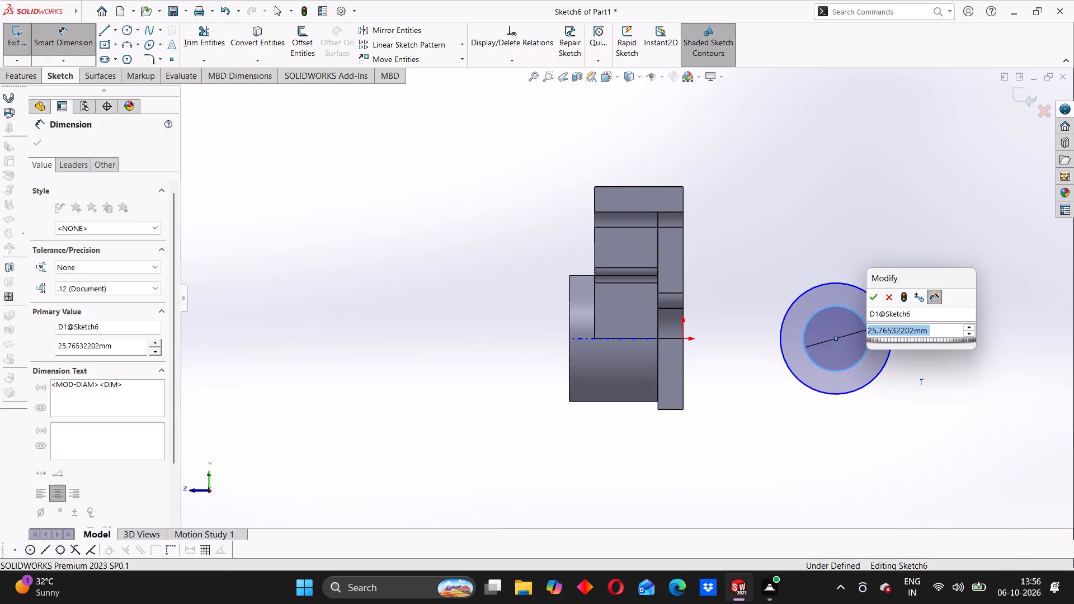
type("20")
key("Return")
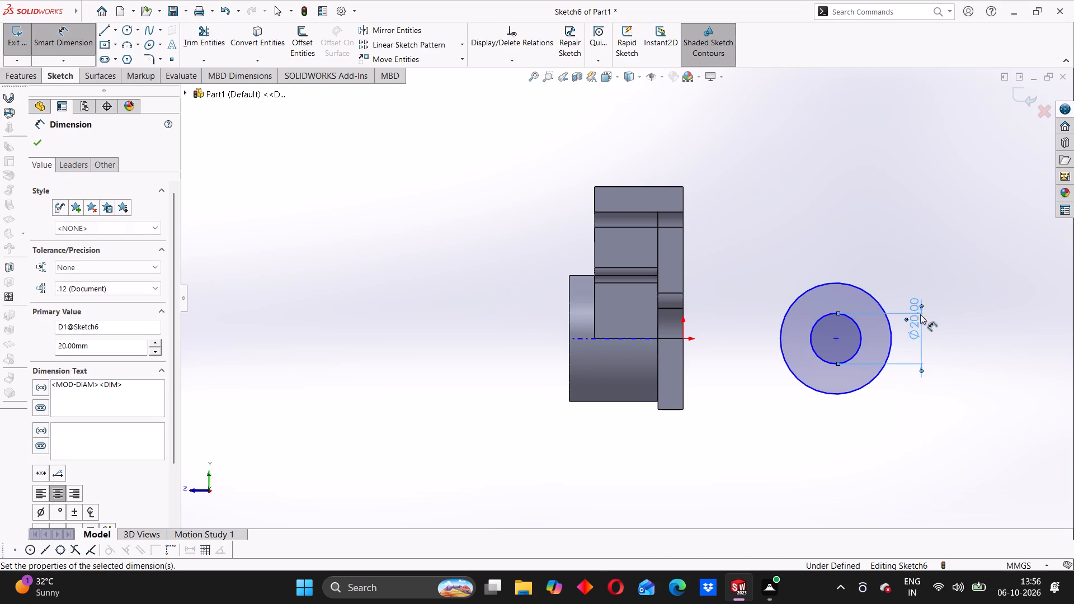
left_click(882, 307)
left_click(947, 282)
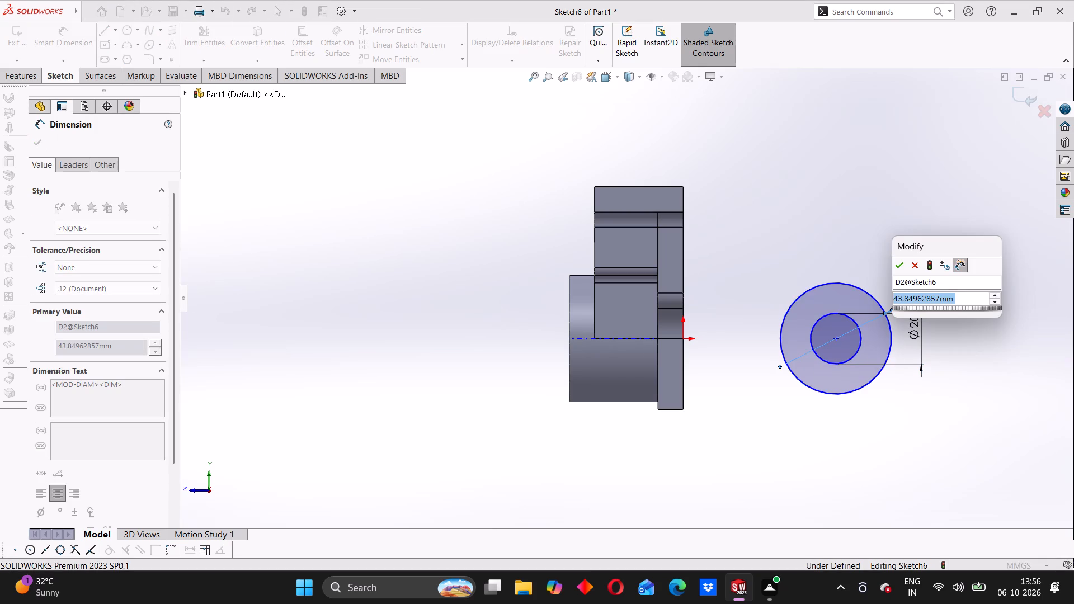
type("38")
key("Return")
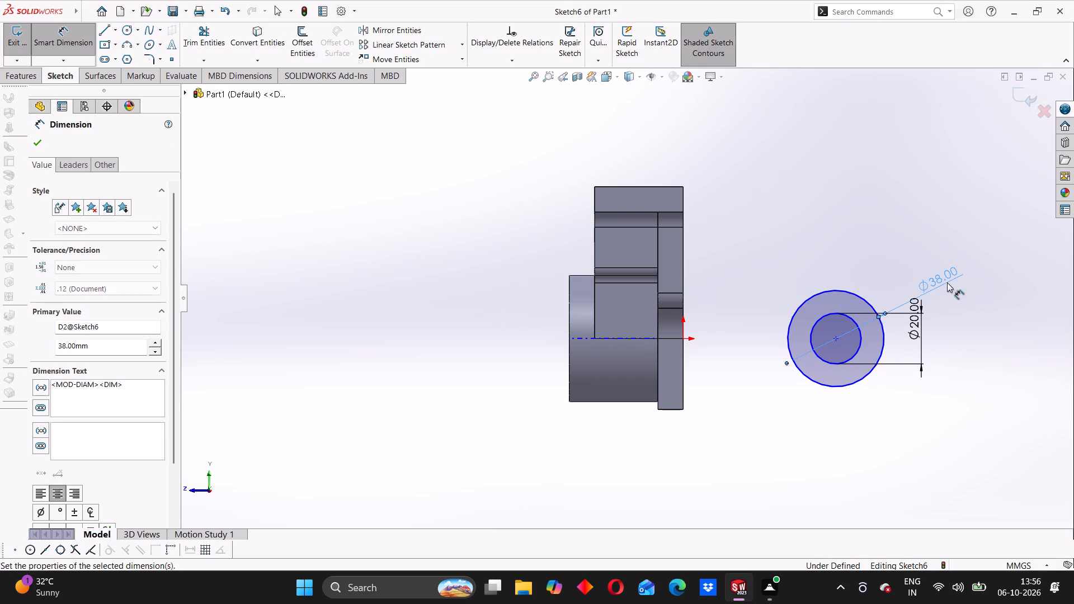
left_click(500, 148)
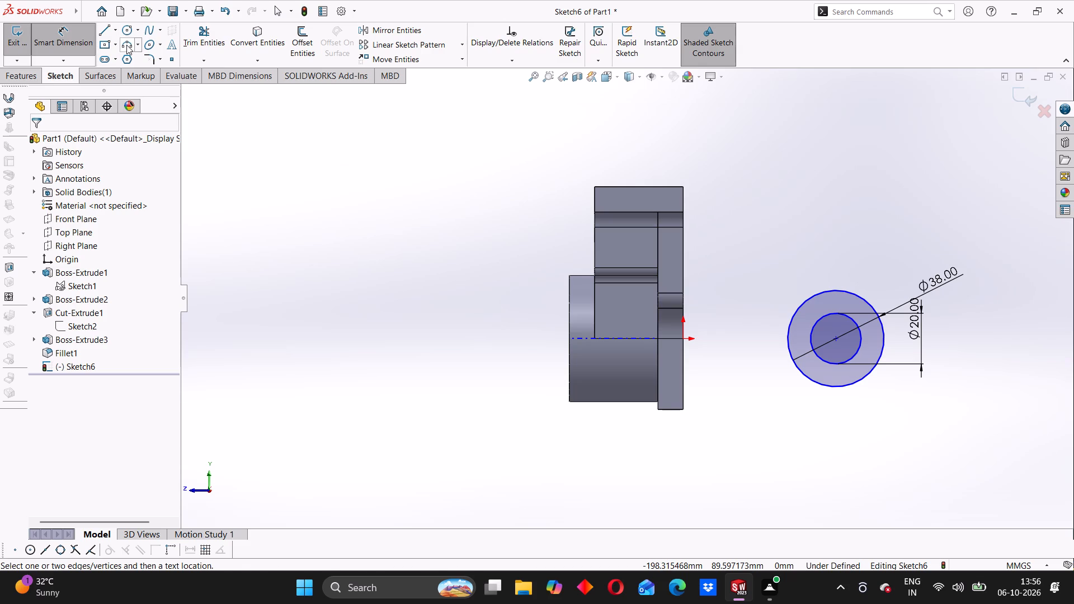
Sketch a line about 59 mm long, tangent to the top of the outer circle and sloping up toward the plate's underside.
left_click(111, 32)
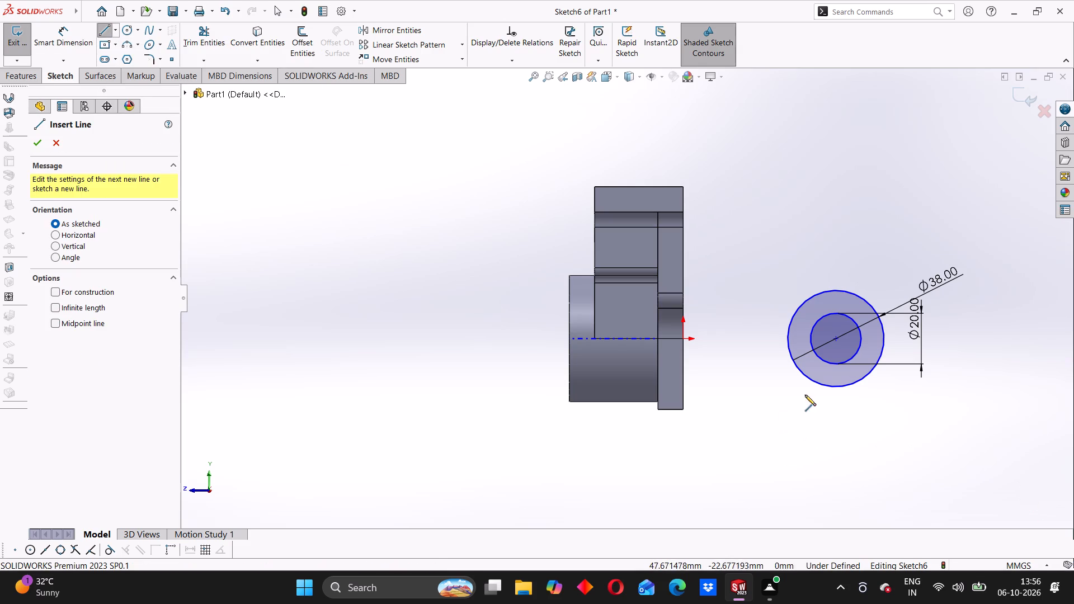
scroll(803, 362, "down", 2)
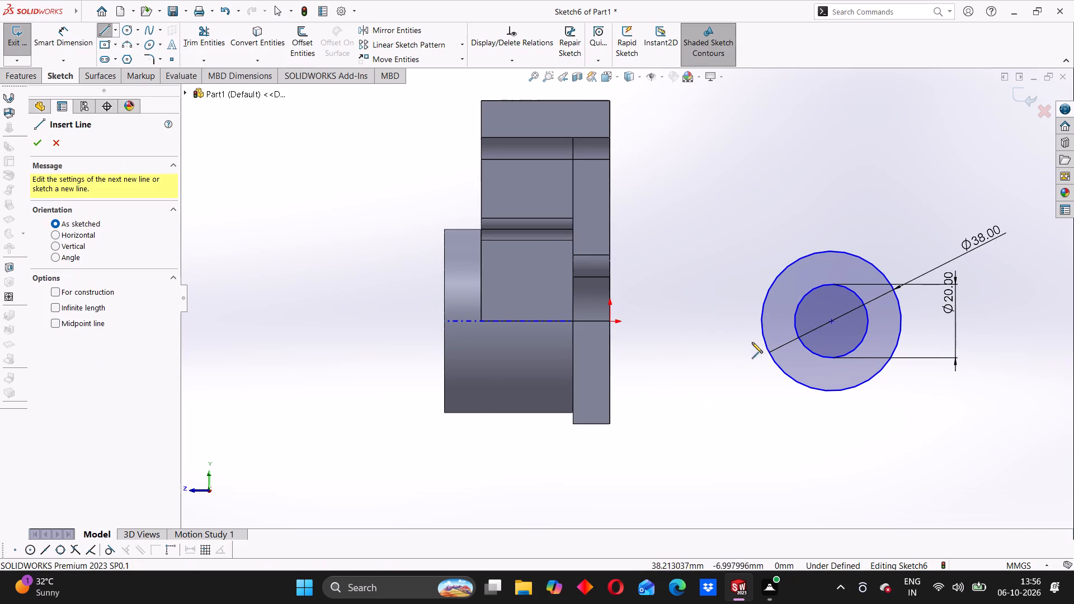
left_click(866, 261)
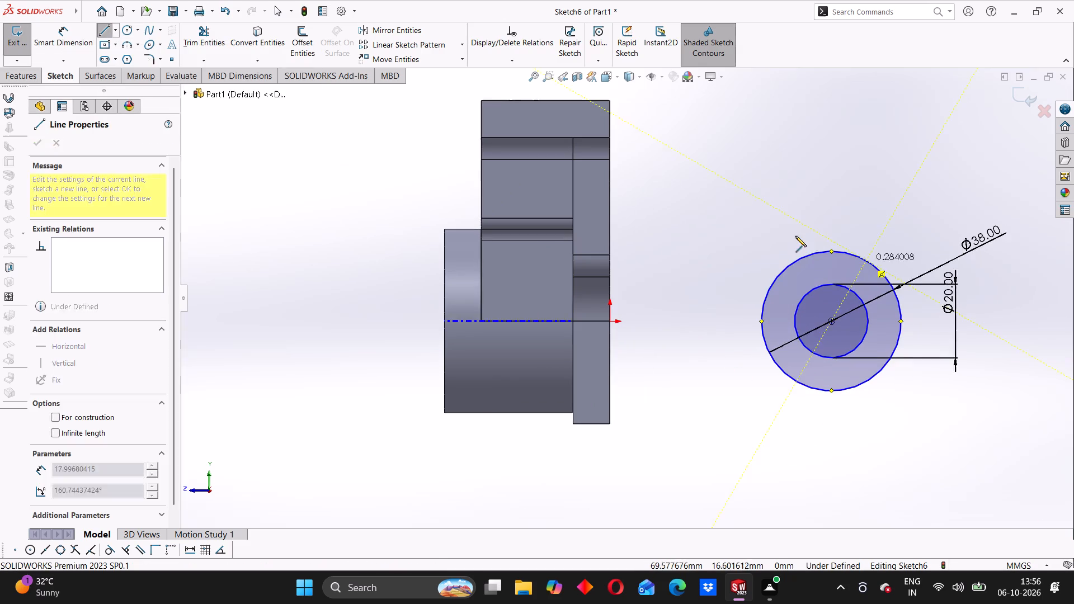
left_click(649, 181)
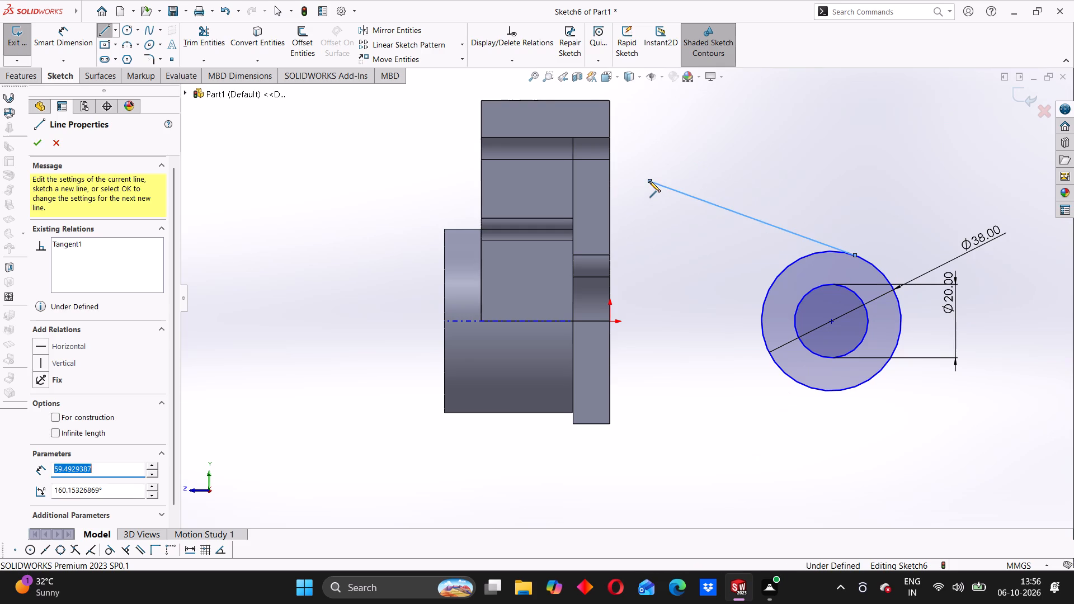
right_click(340, 159)
left_click(354, 167)
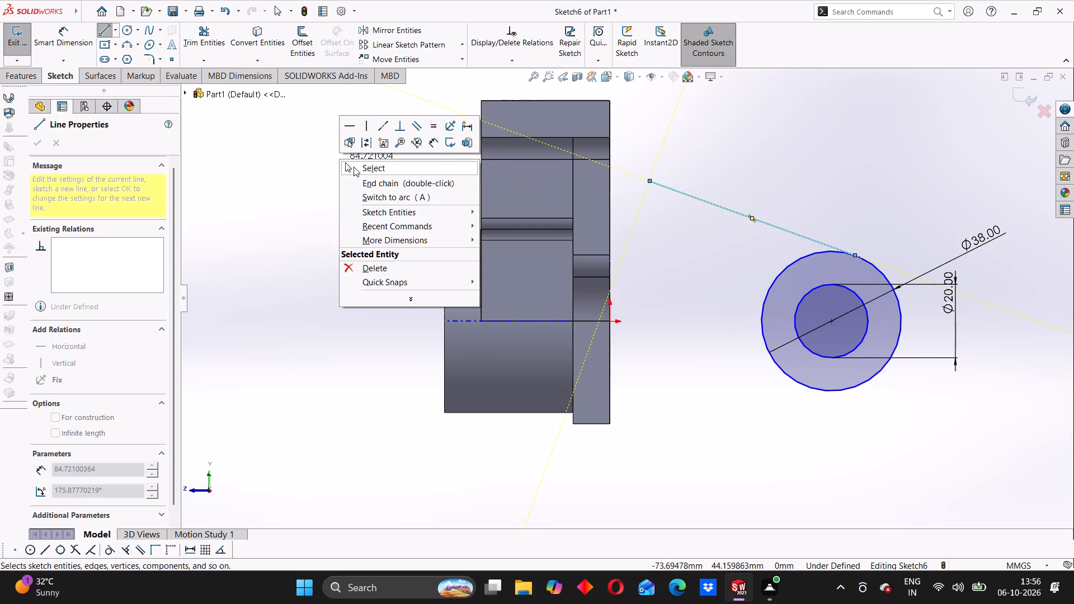
Sketch a line about 64 mm long from the bottom of the outer circle to the lower corner of the plate's underside.
left_click(102, 26)
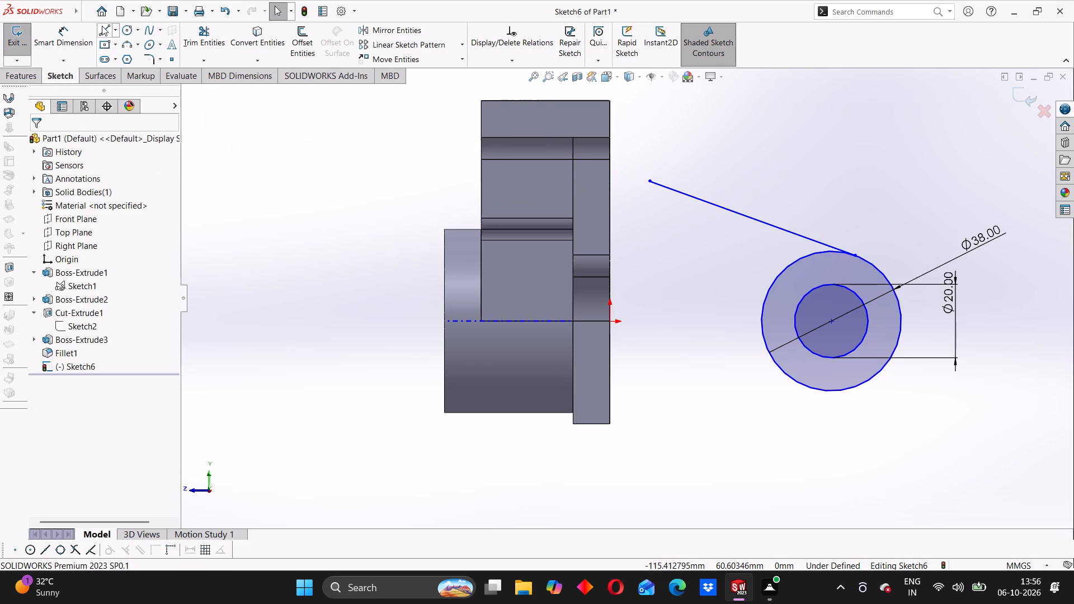
left_click(852, 389)
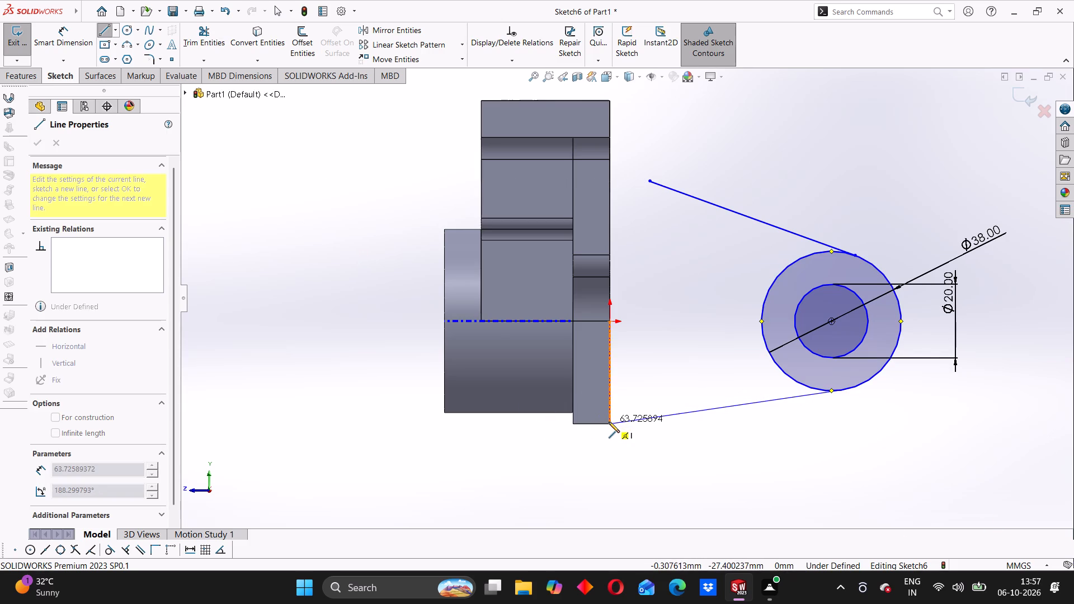
left_click(612, 422)
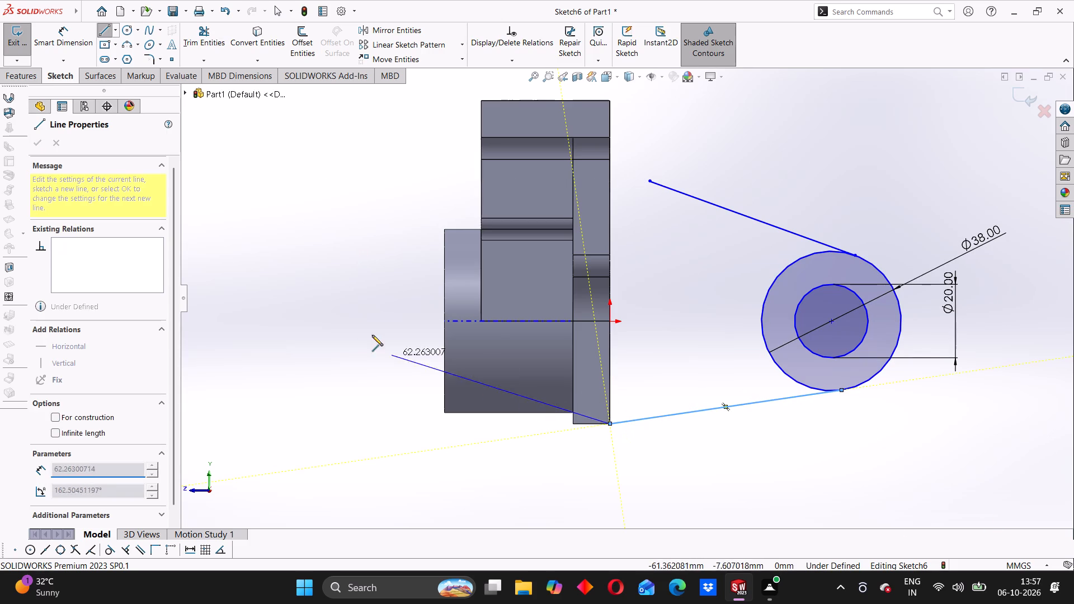
right_click(292, 227)
left_click(308, 237)
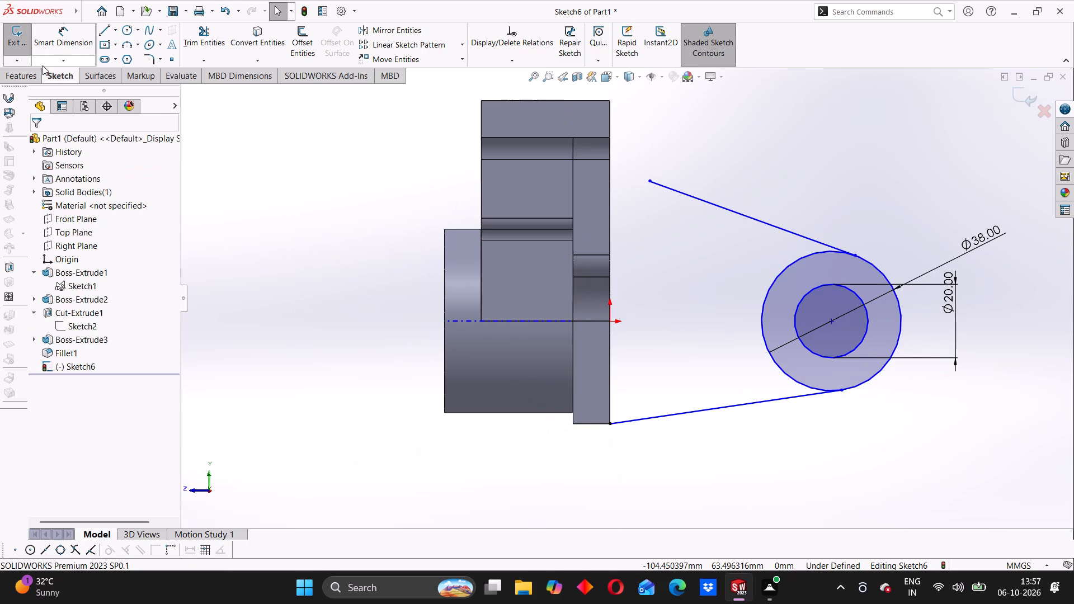
Sketch a three-point arc of about 20 mm radius from near the upper line's free end to the plate's underside edge, about 53 mm above the origin.
left_click(131, 42)
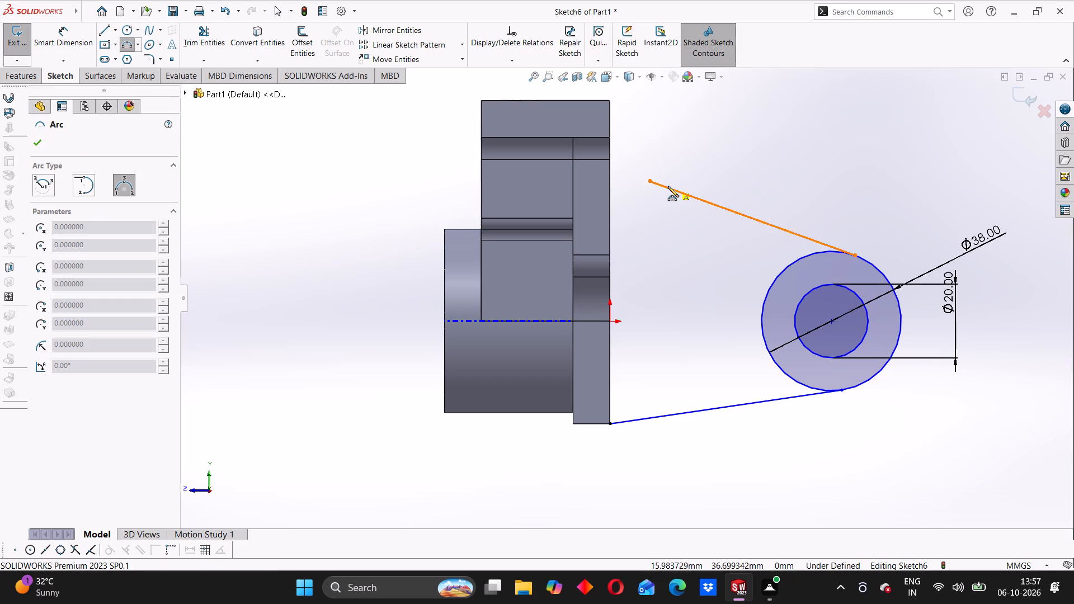
left_click(668, 186)
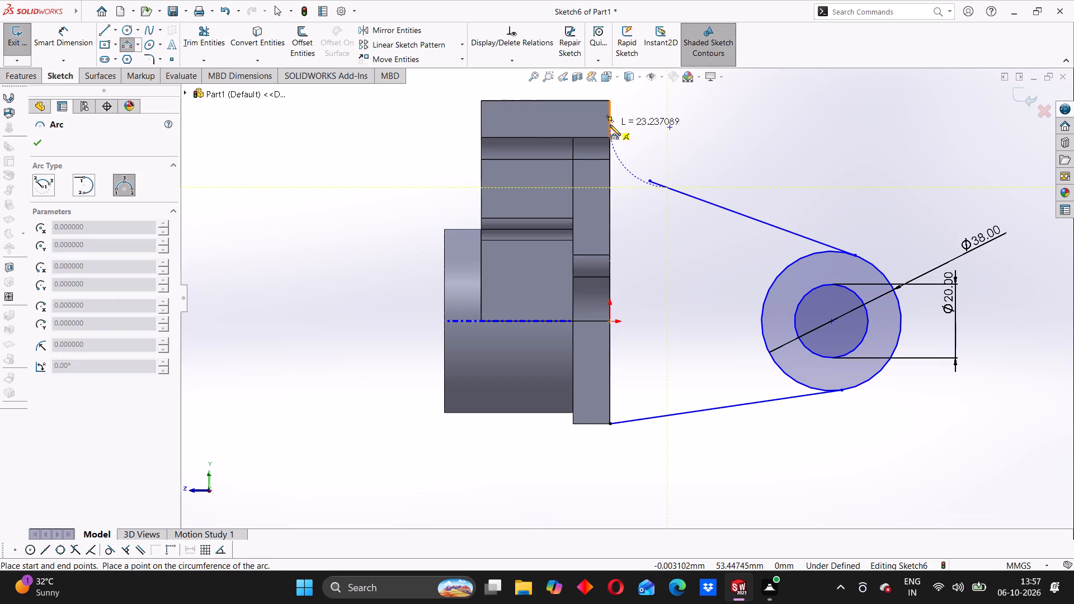
left_click(610, 125)
left_click(626, 162)
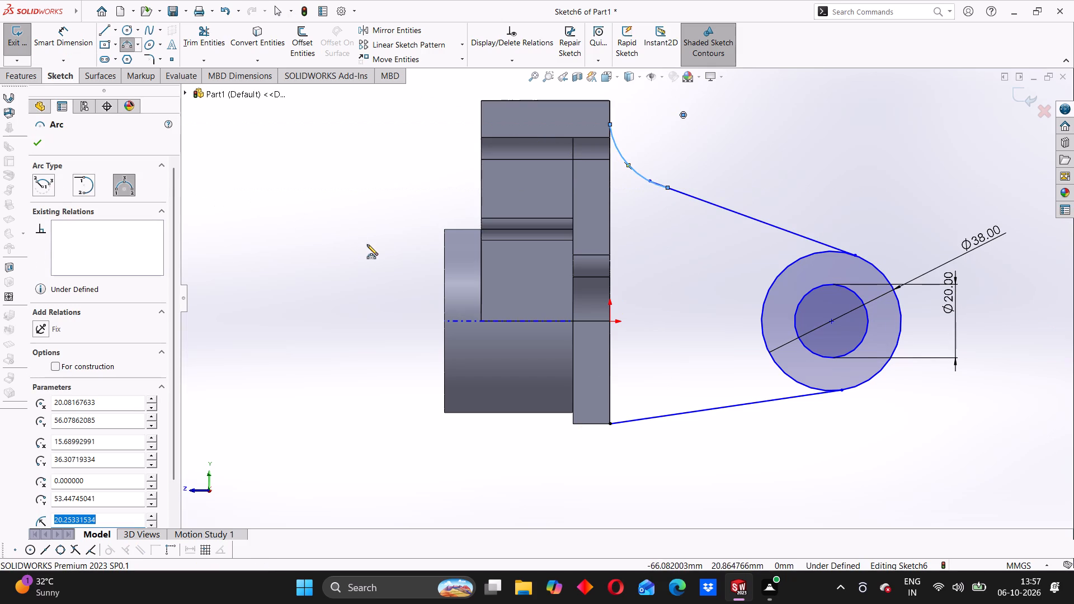
key("Escape")
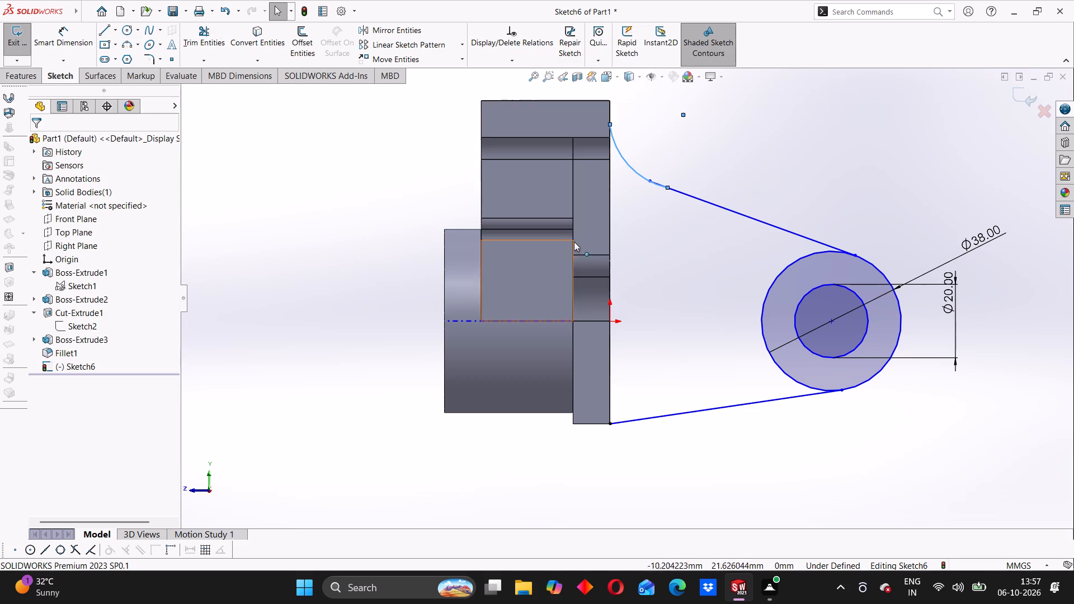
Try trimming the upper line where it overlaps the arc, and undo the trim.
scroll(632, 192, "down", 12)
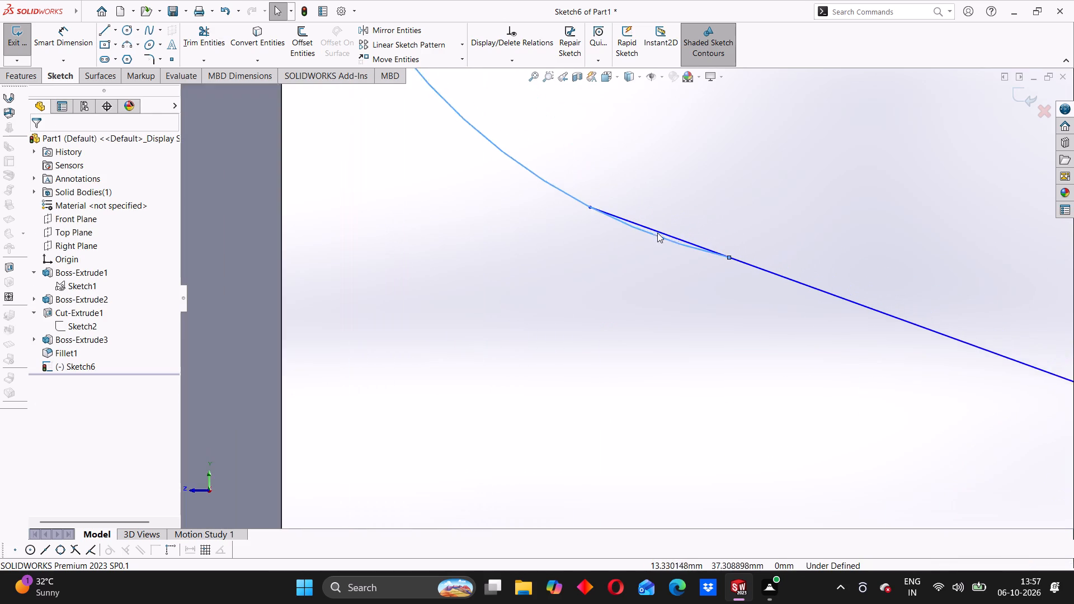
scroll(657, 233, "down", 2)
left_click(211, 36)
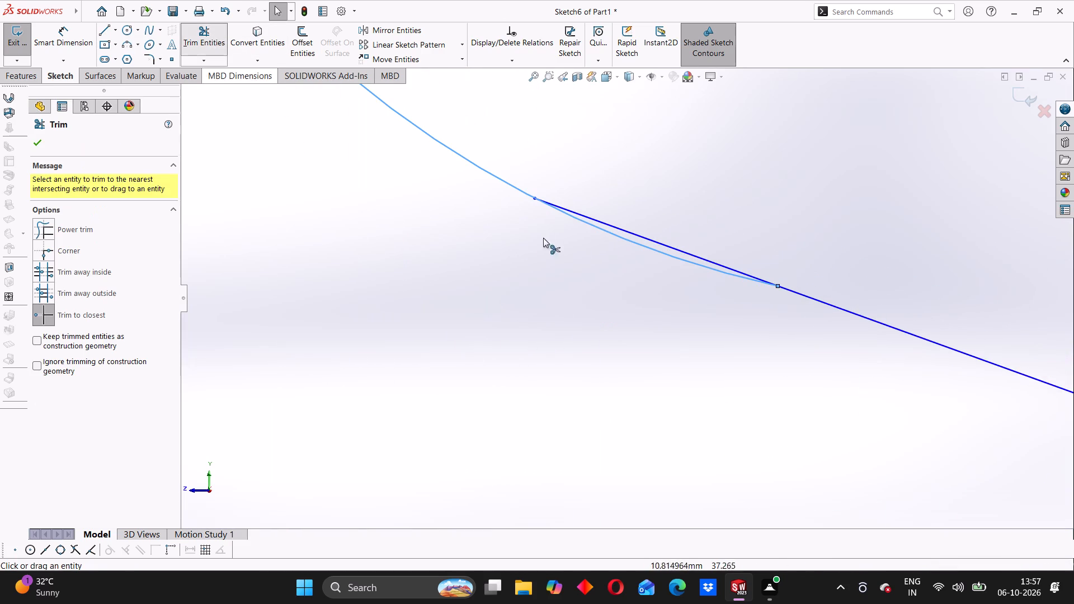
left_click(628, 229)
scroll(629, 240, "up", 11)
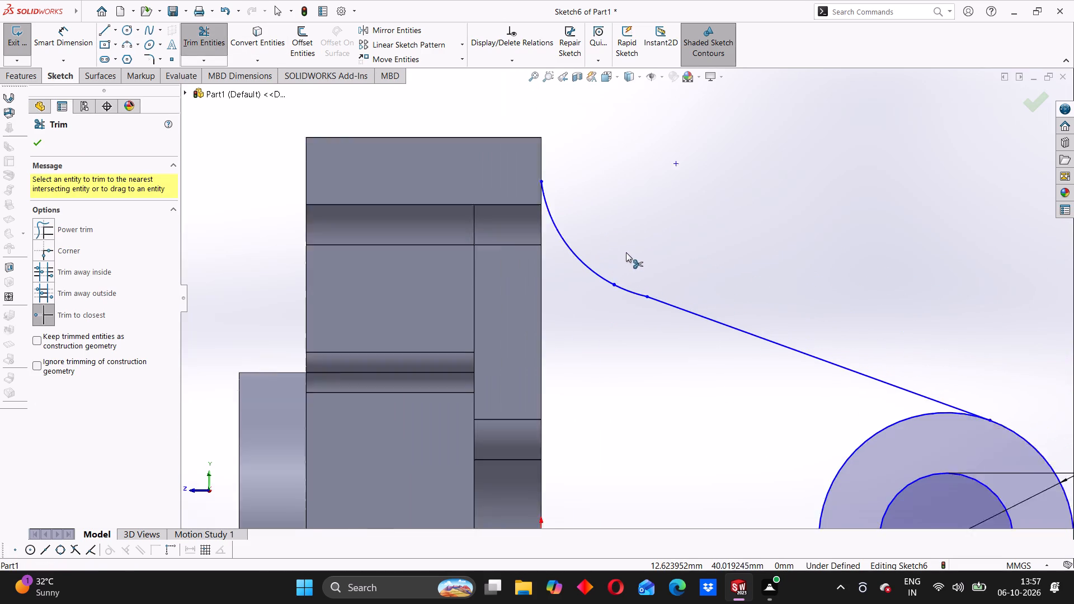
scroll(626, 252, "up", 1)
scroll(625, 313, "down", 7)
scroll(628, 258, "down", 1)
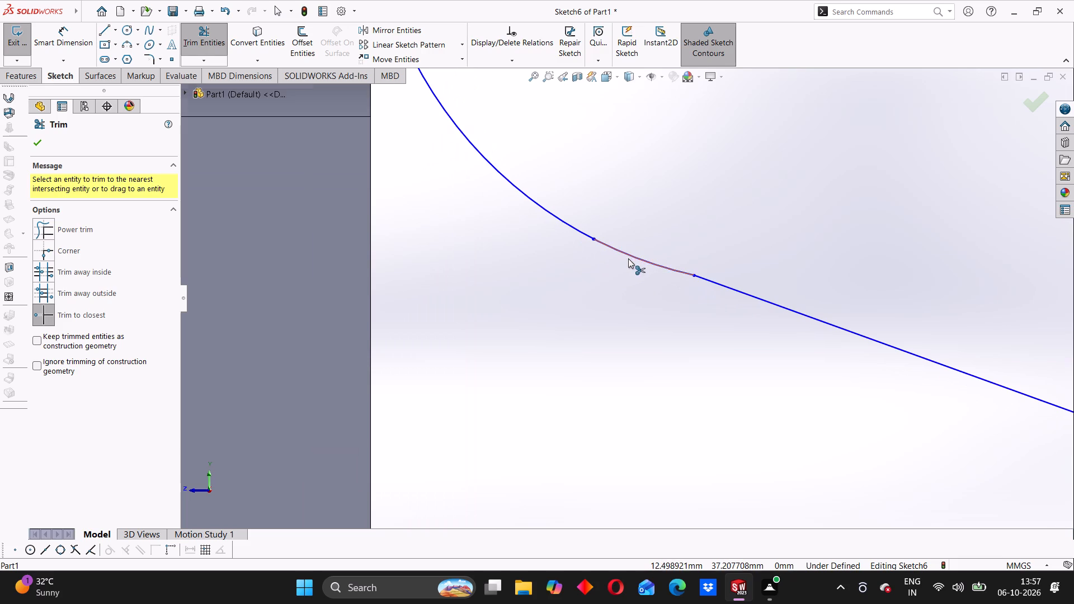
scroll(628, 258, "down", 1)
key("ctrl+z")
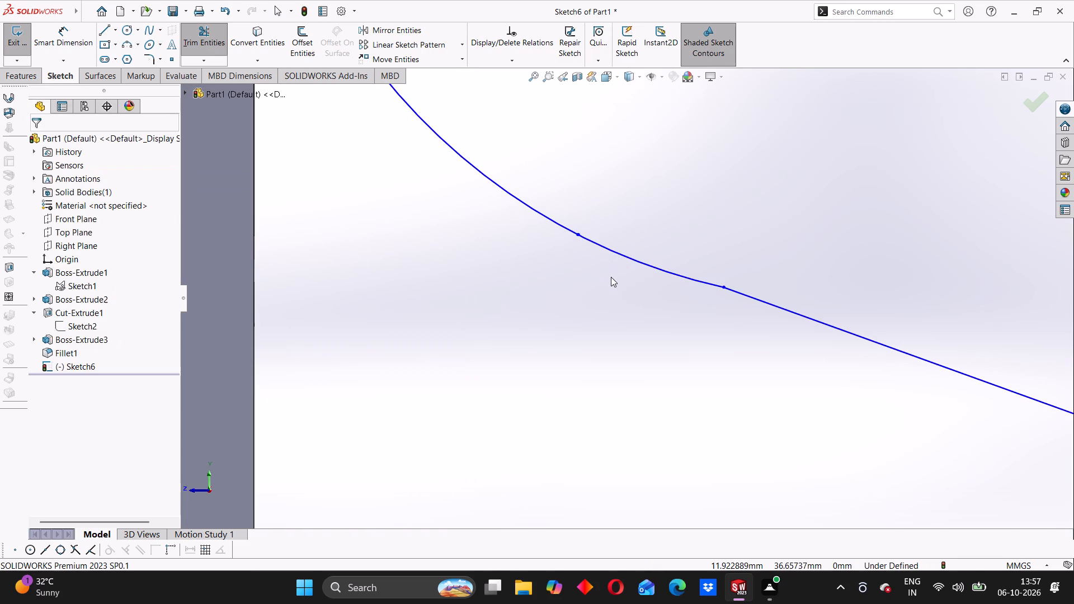
Add a tangent relation between the arc and the upper sloping line.
scroll(623, 267, "down", 3)
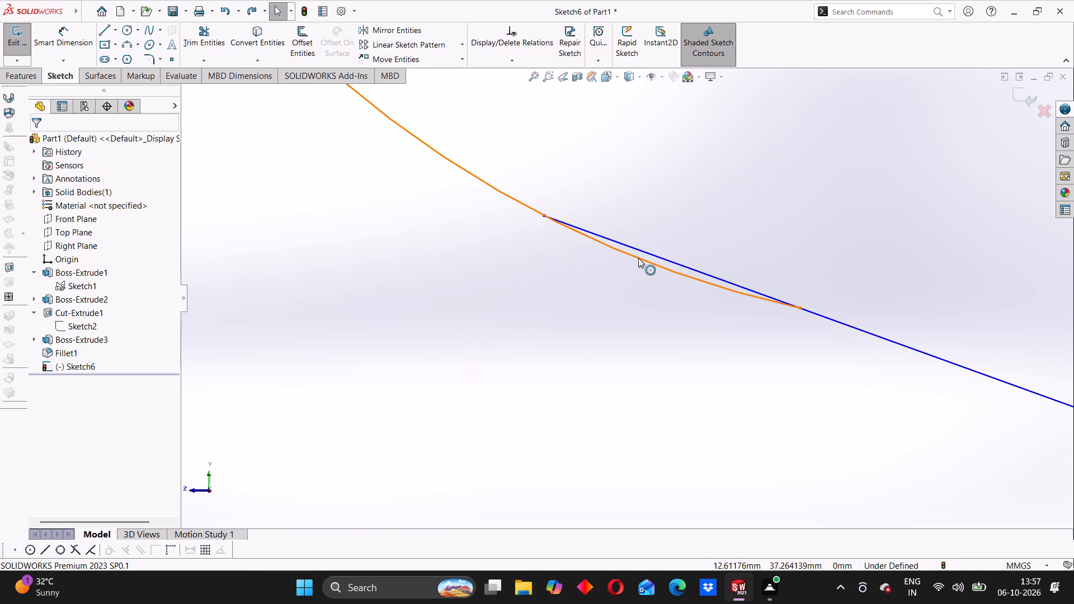
scroll(606, 265, "up", 14)
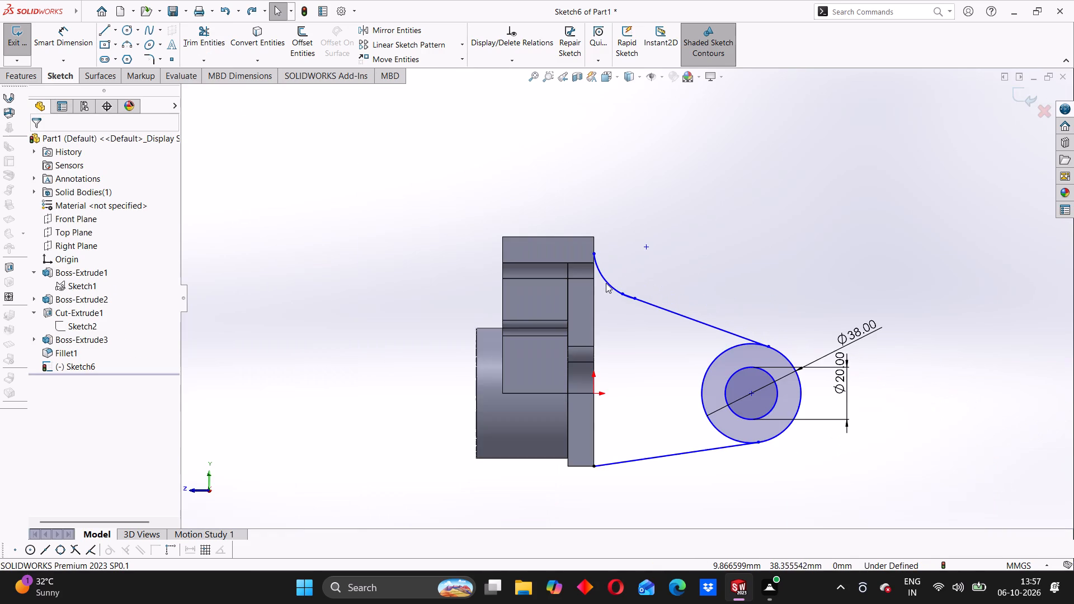
scroll(608, 284, "down", 2)
left_click(602, 280)
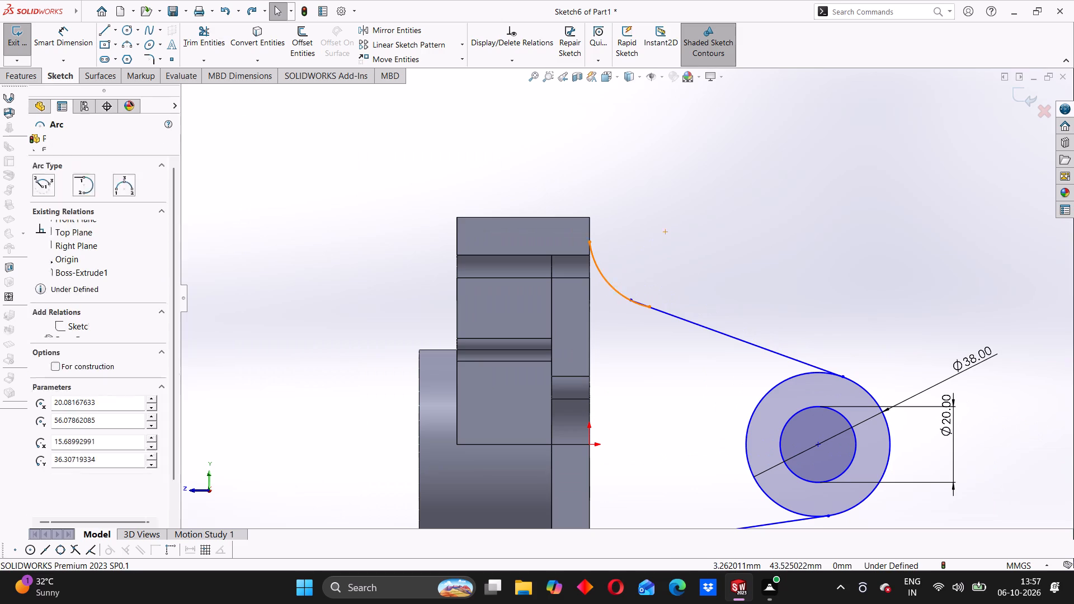
left_click(671, 314, "ctrl")
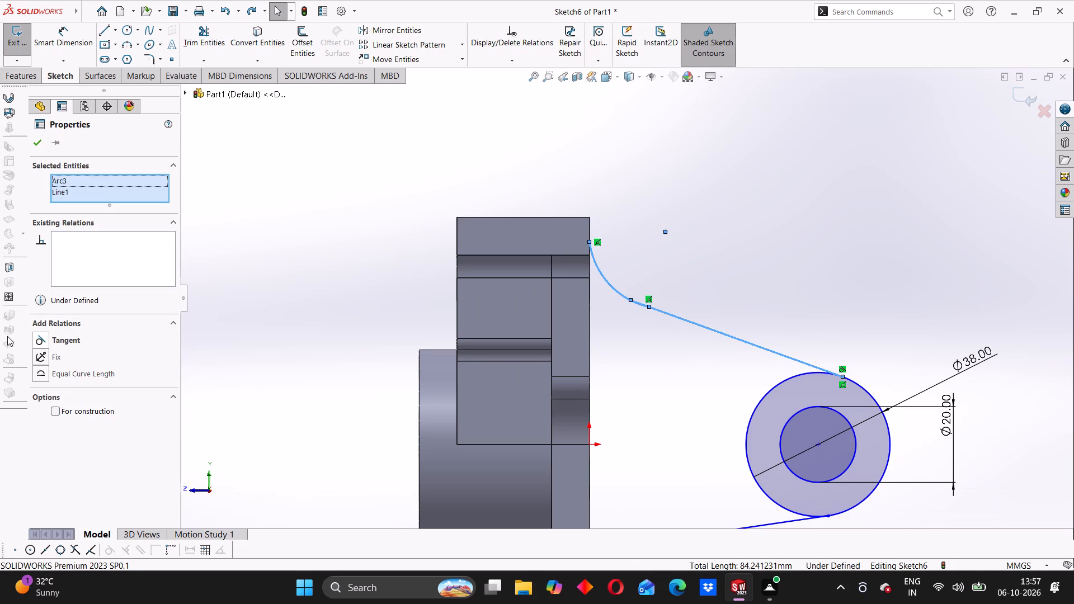
left_click(40, 341)
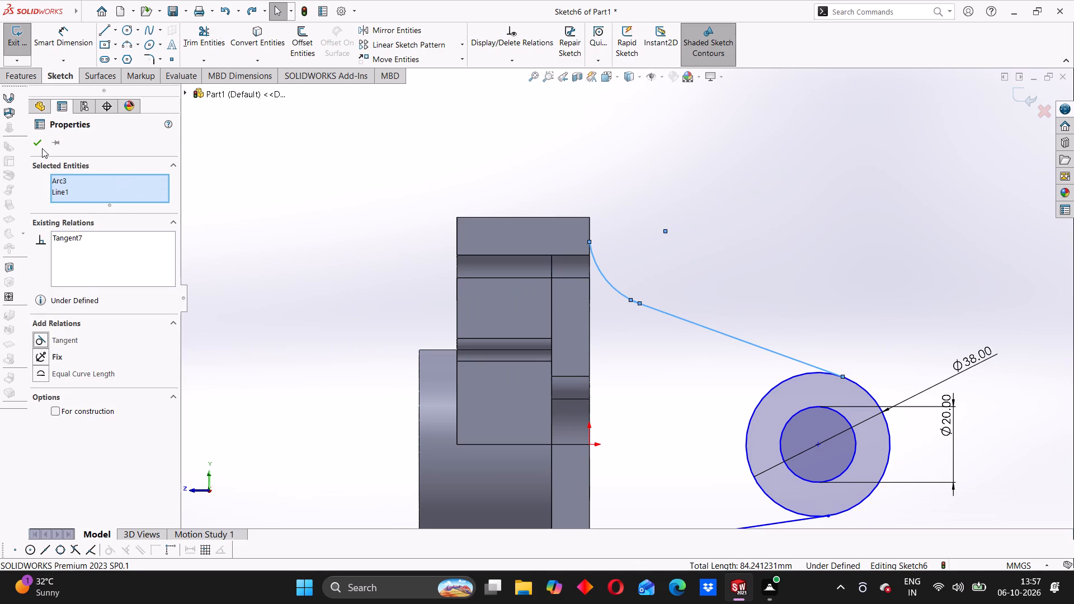
left_click(42, 148)
Trim the short stub of the upper line that extends past its tangent point with the arc.
scroll(605, 329, "down", 5)
scroll(687, 258, "down", 7)
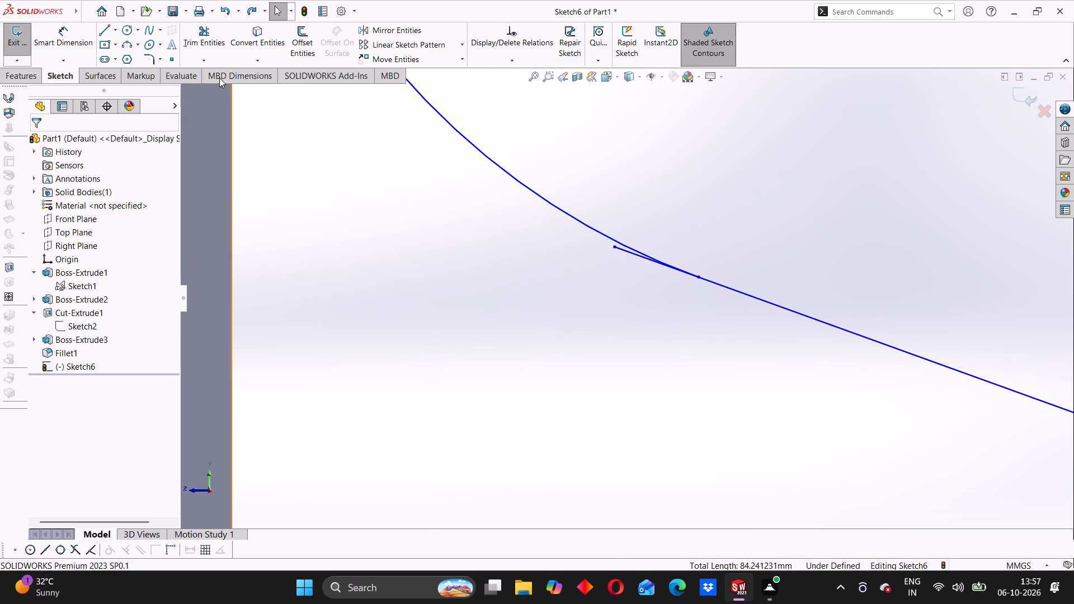
left_click(199, 34)
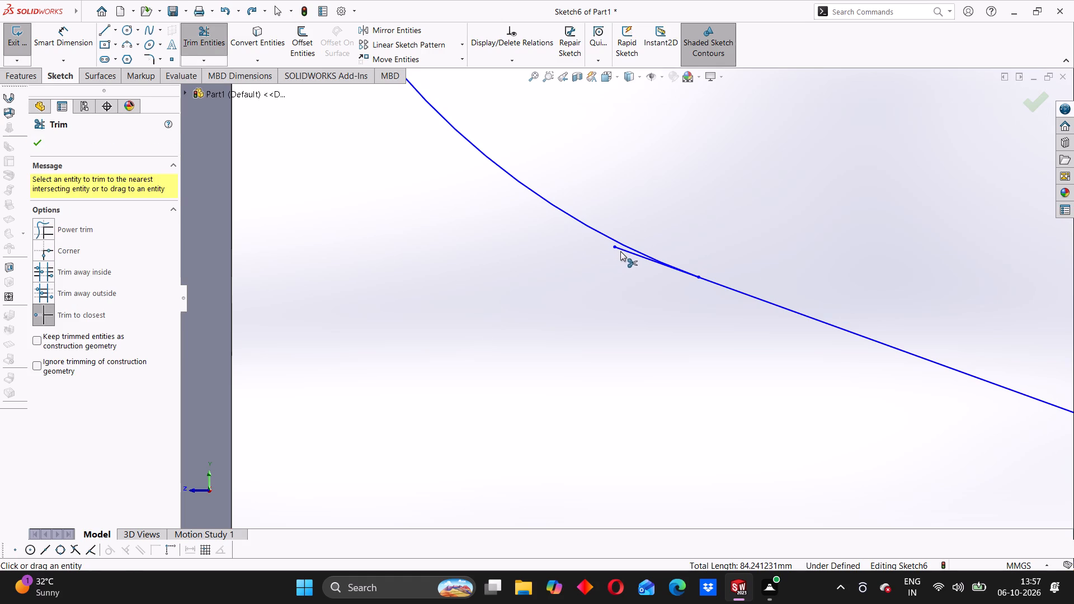
left_click(621, 251)
scroll(679, 289, "up", 6)
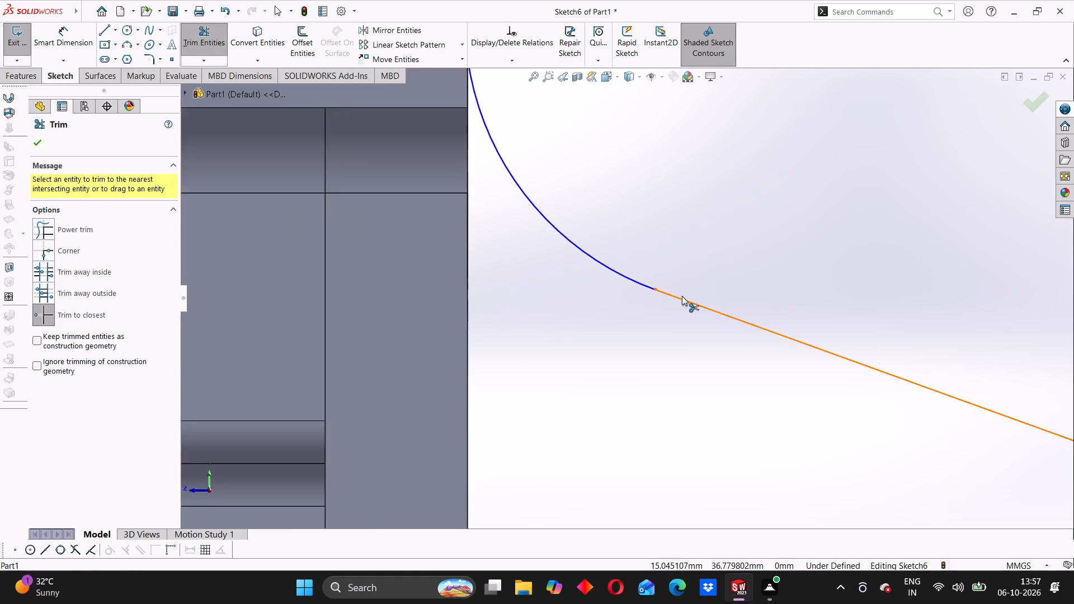
scroll(682, 296, "up", 10)
scroll(620, 399, "up", 3)
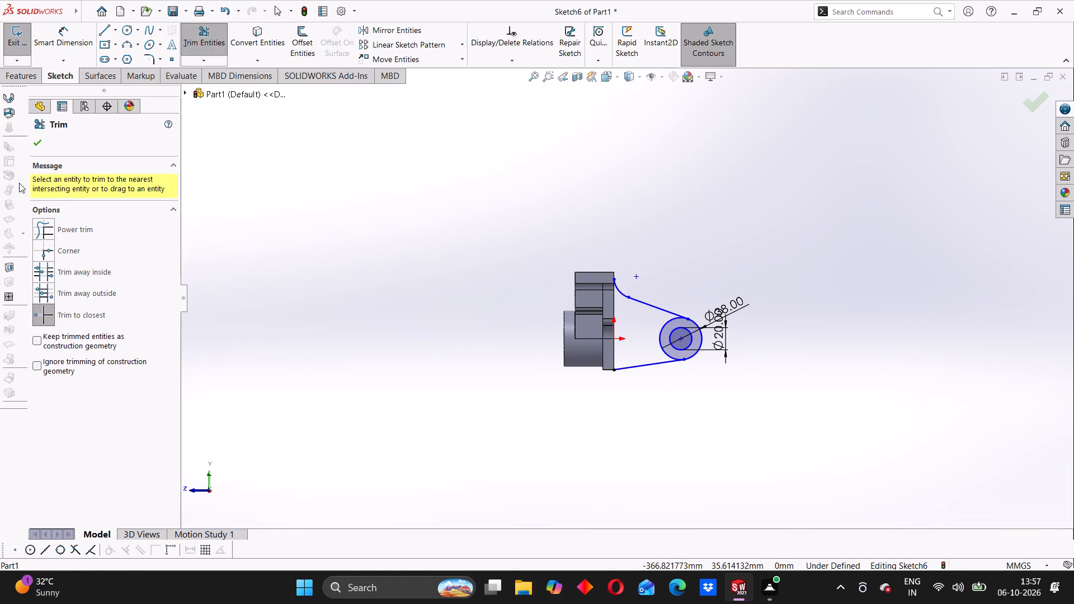
left_click(45, 145)
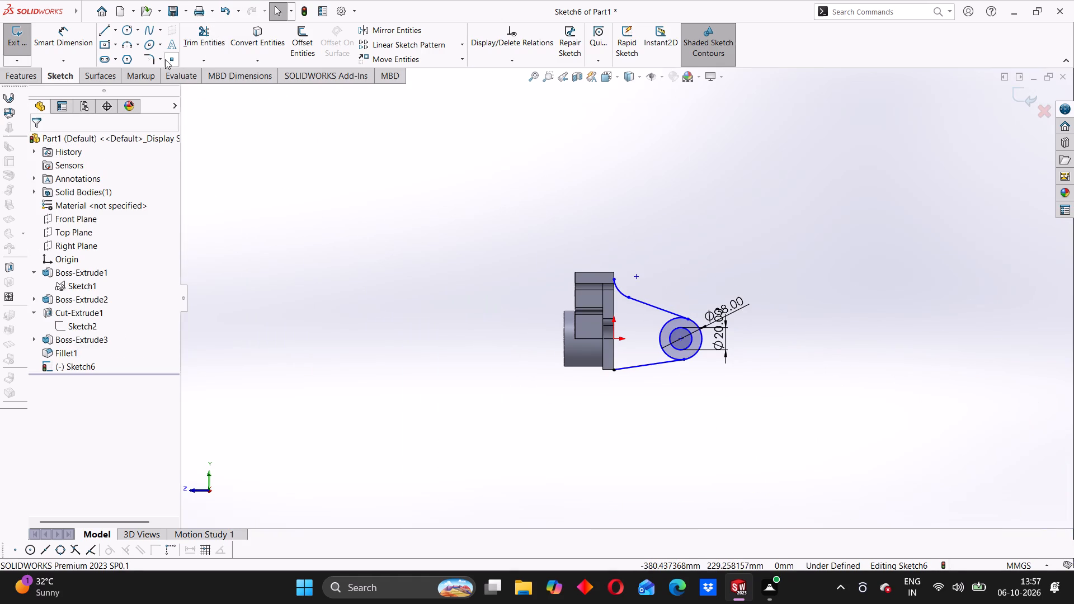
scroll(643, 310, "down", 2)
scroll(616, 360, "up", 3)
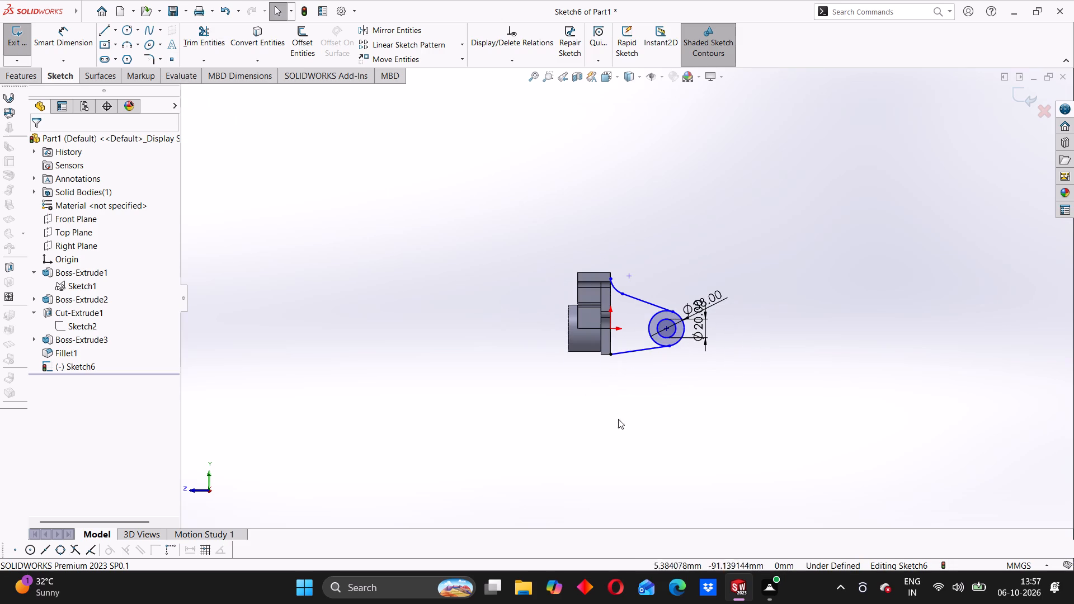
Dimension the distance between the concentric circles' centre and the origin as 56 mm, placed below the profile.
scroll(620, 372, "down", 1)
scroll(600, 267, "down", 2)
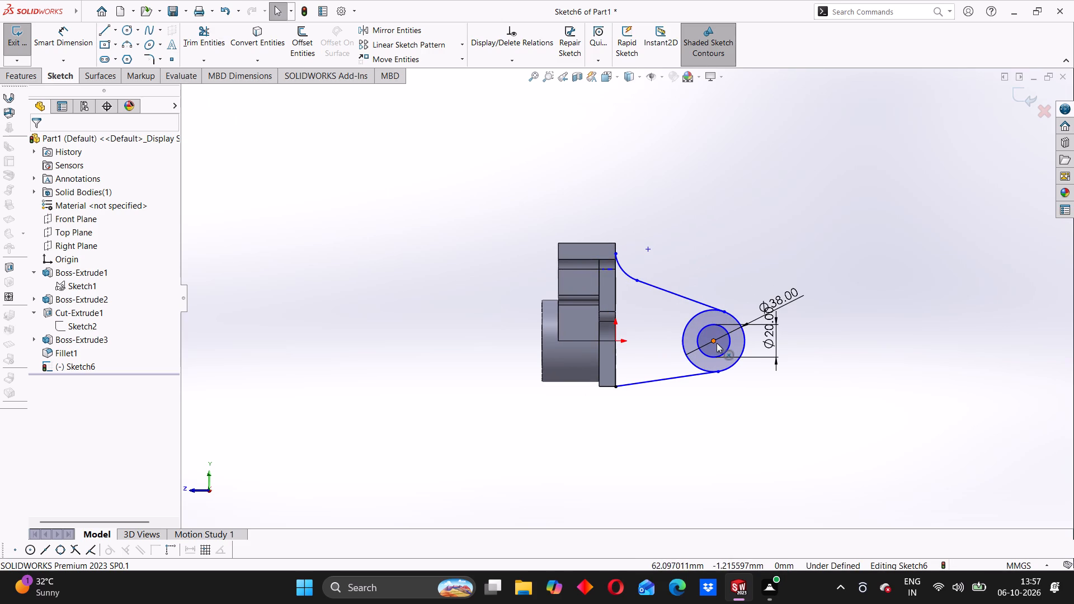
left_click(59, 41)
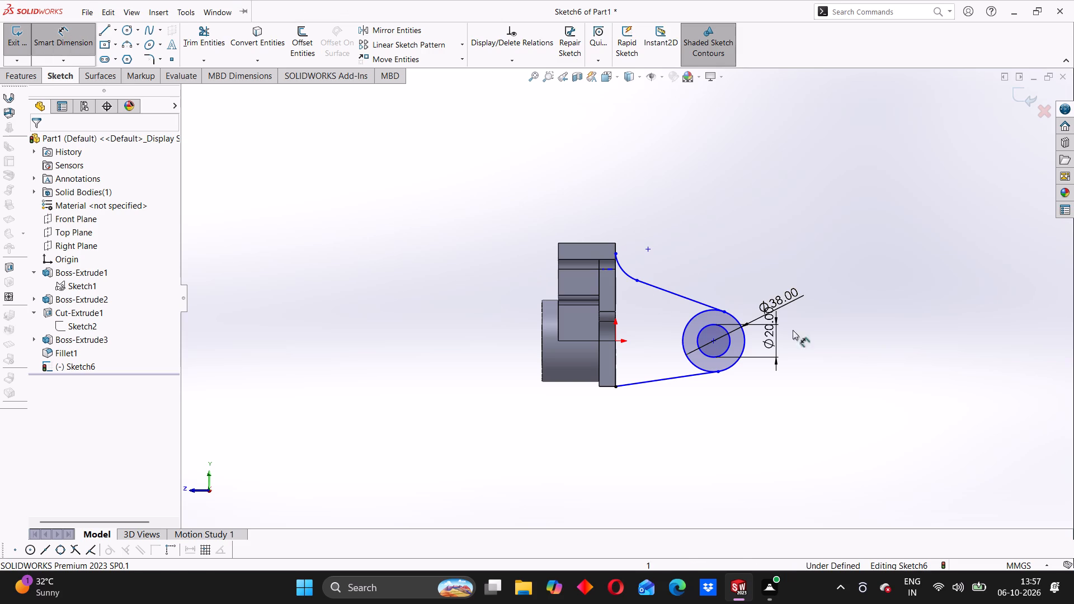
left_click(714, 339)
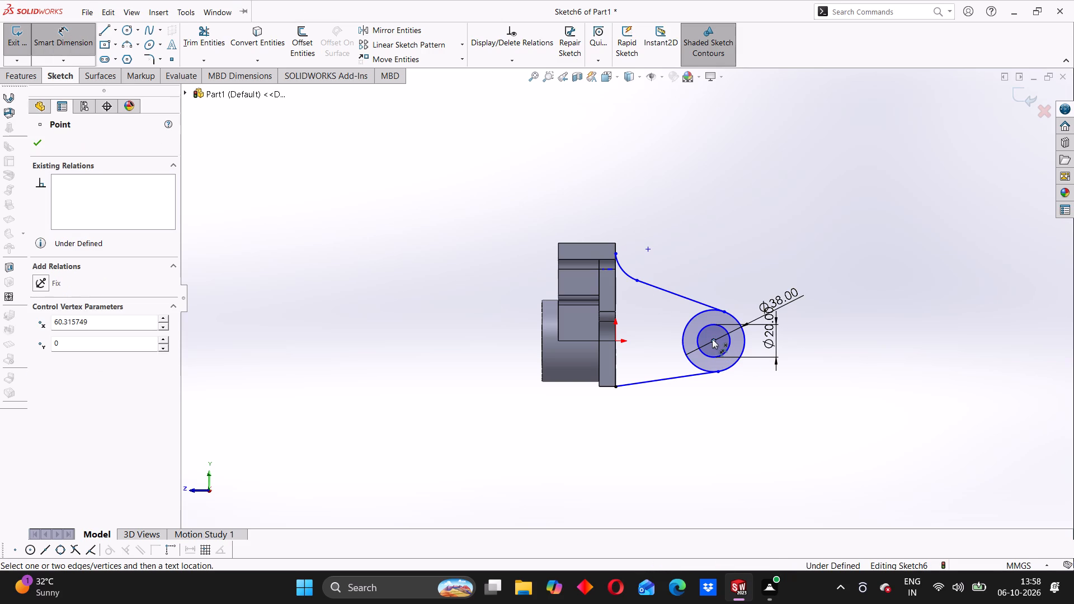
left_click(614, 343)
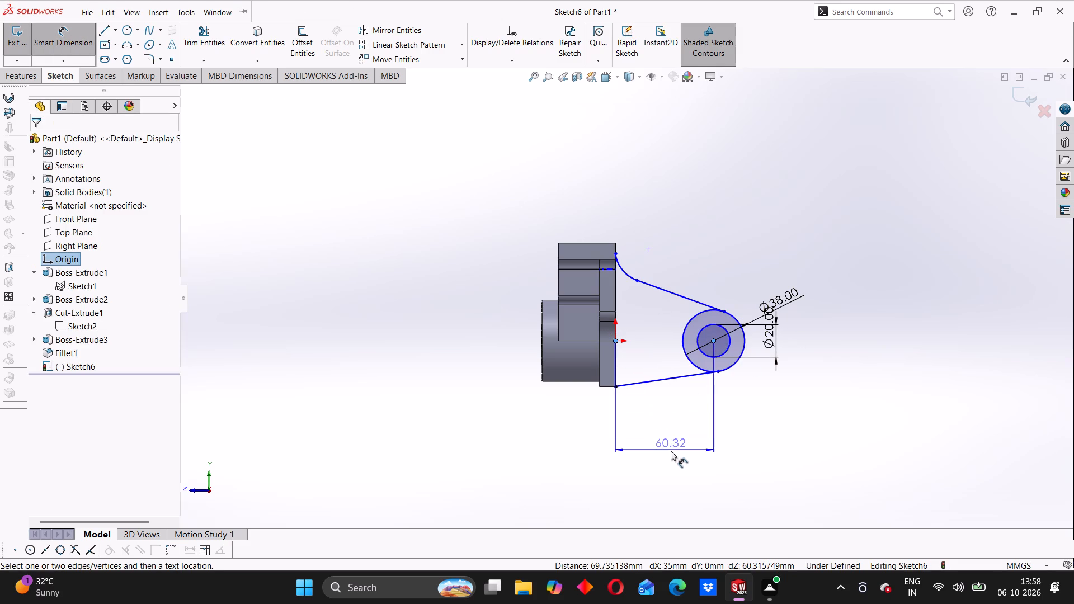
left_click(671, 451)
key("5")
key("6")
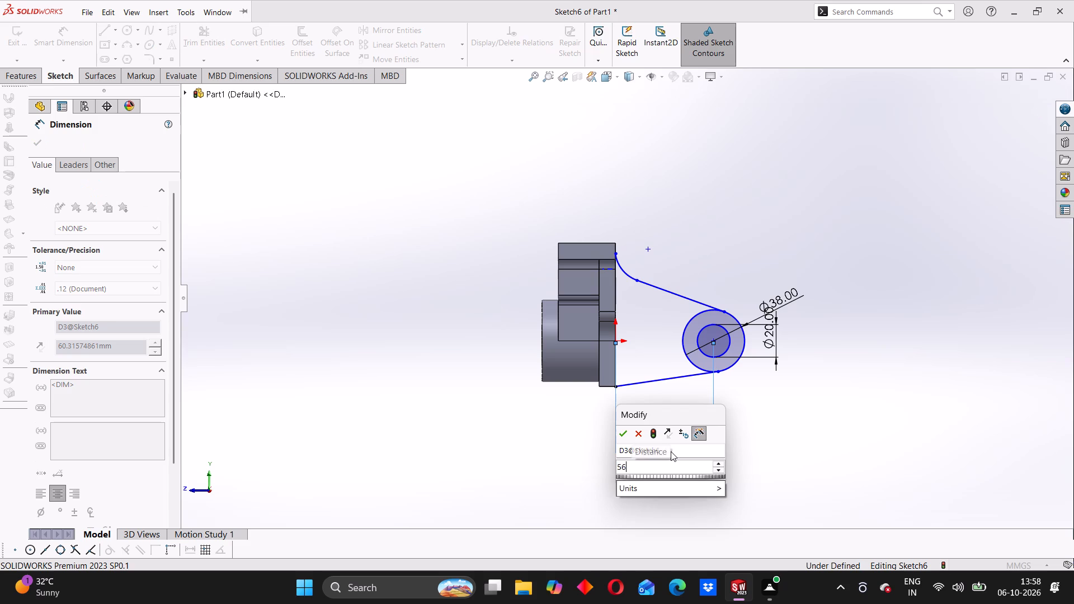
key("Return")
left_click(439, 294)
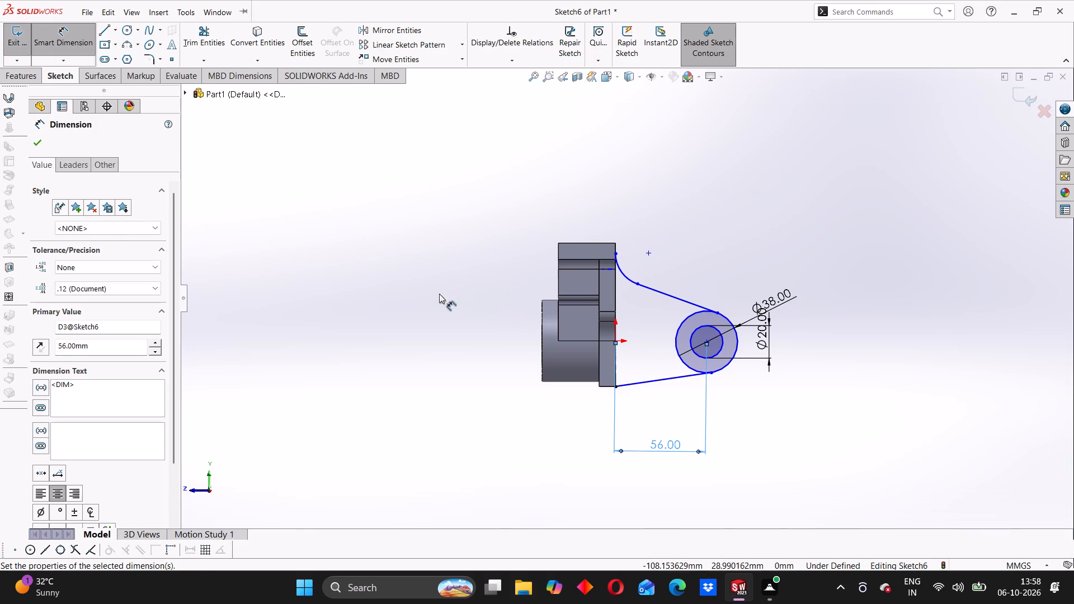
Draw a vertical line along the plate's edge from the lower line's end up to the arc's free end.
scroll(602, 320, "down", 1)
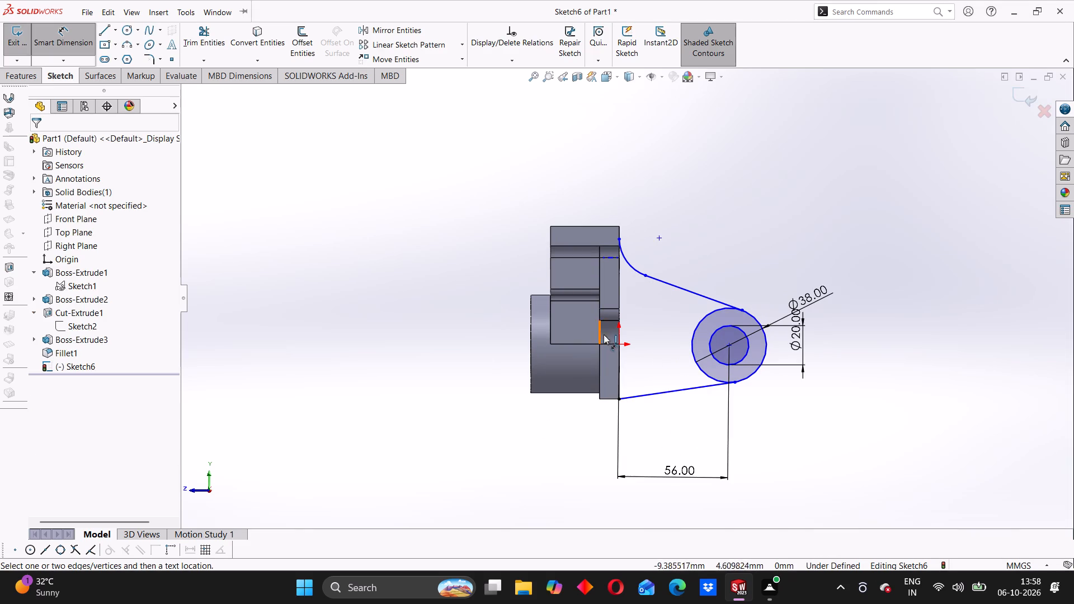
left_click(106, 27)
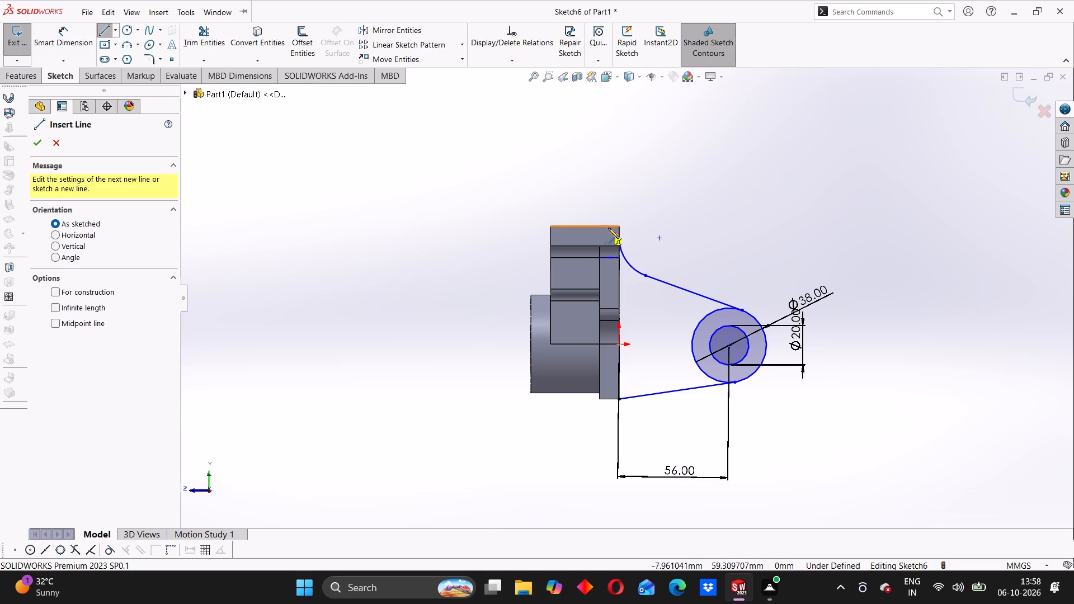
left_click(618, 400)
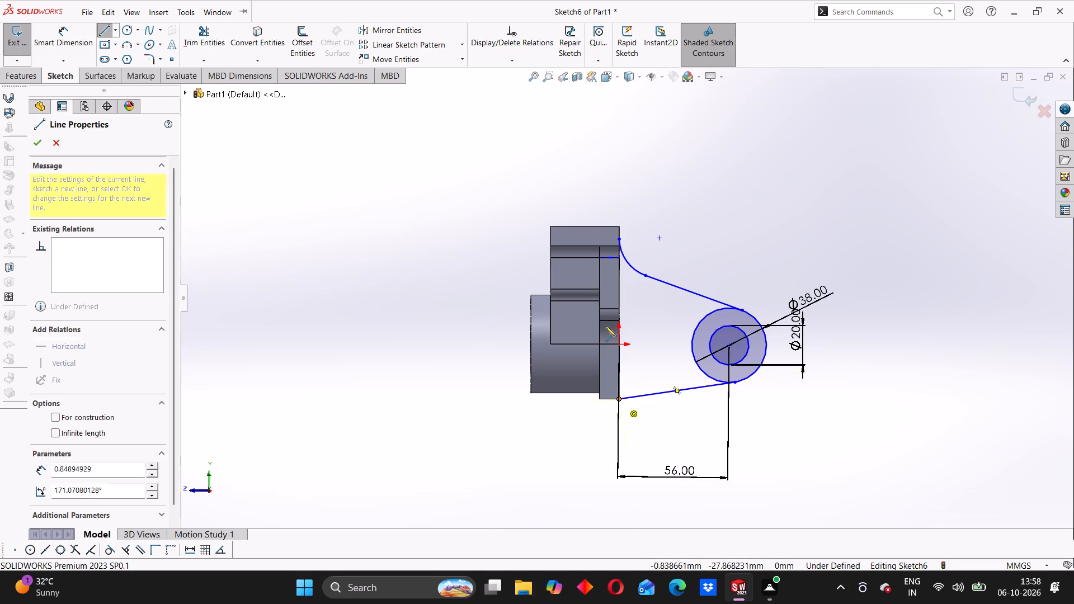
left_click(618, 237)
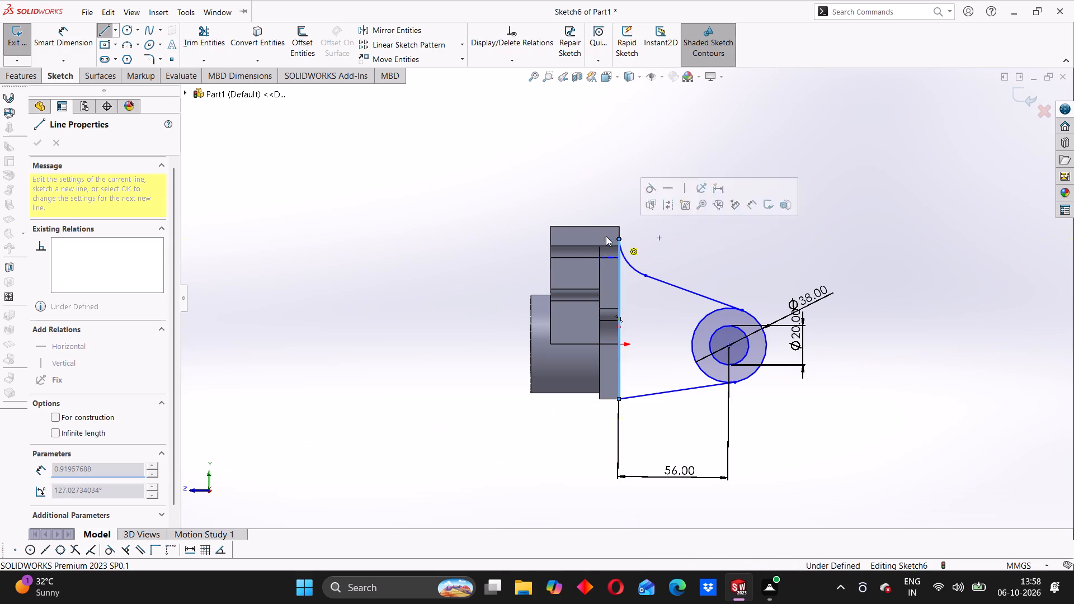
key("Escape")
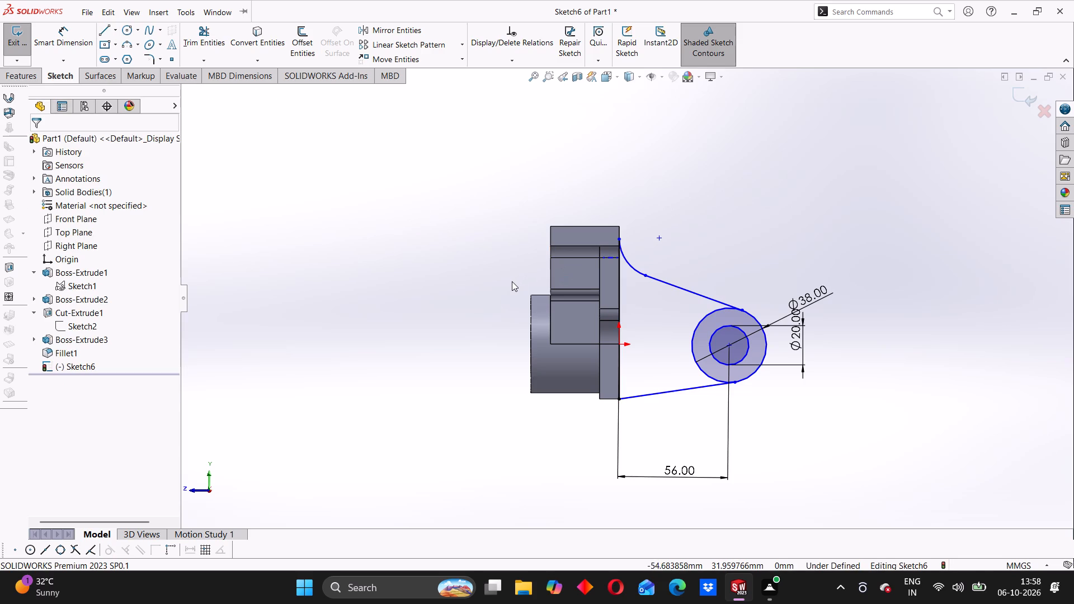
Dimension the height of the arc and upper line's tangent point above the origin as 33 mm.
left_click(83, 43)
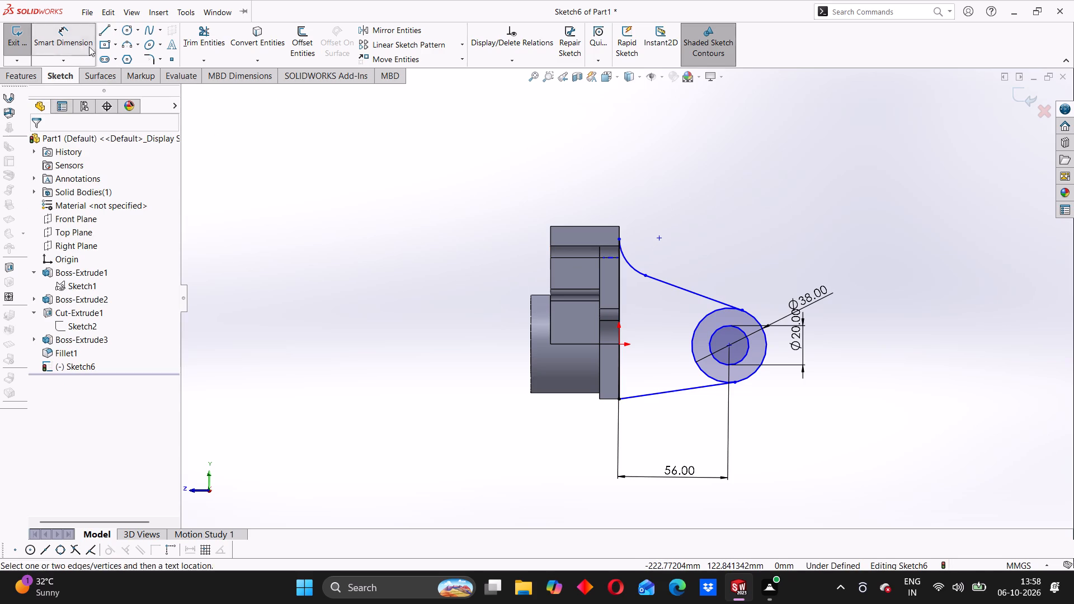
left_click(647, 276)
left_click(618, 347)
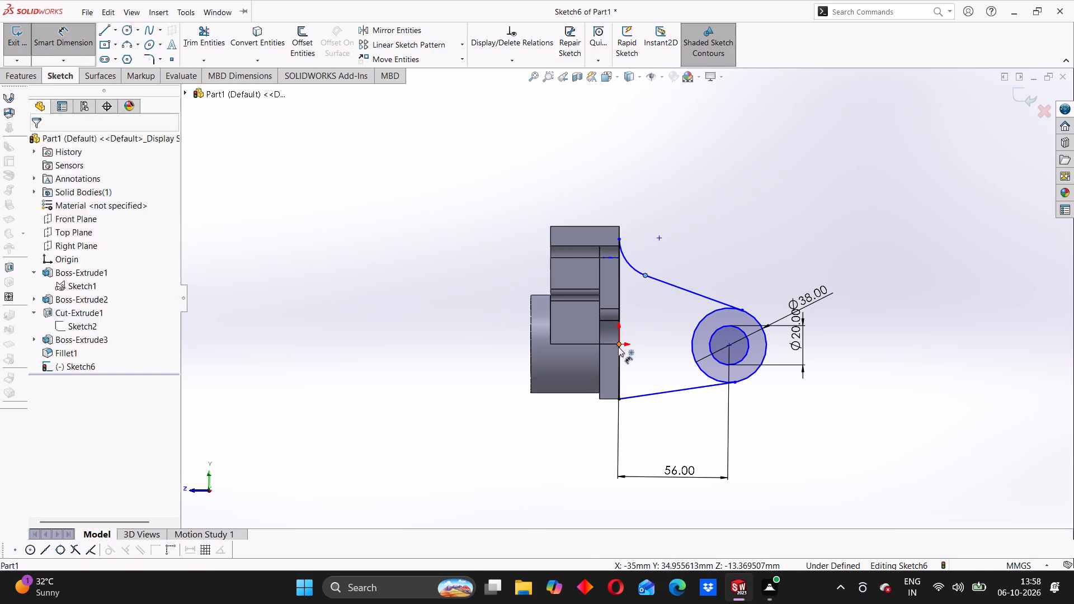
left_click(484, 296)
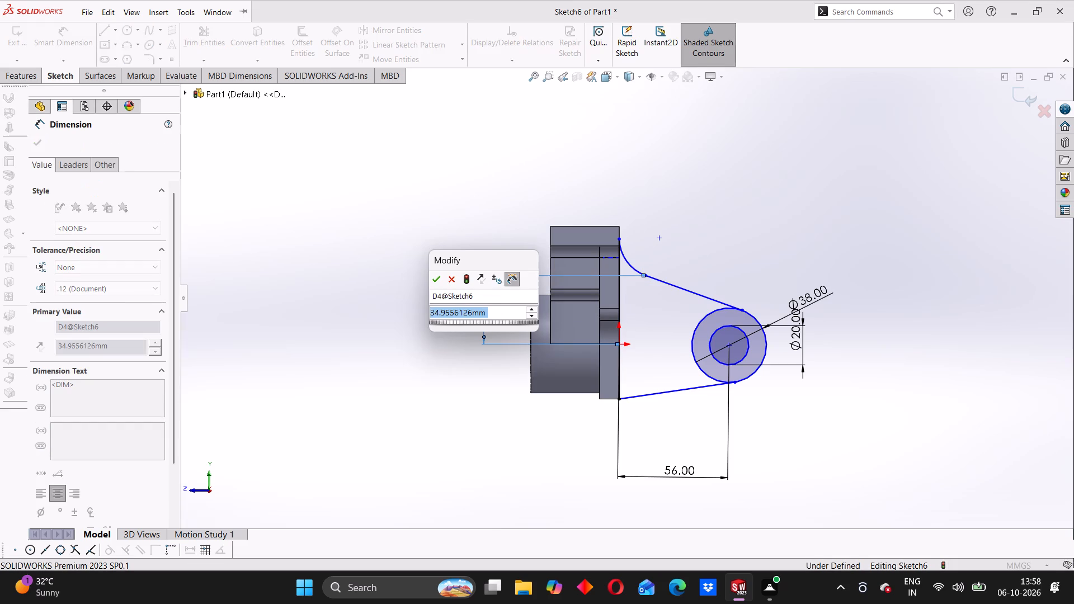
type("33")
key("Return")
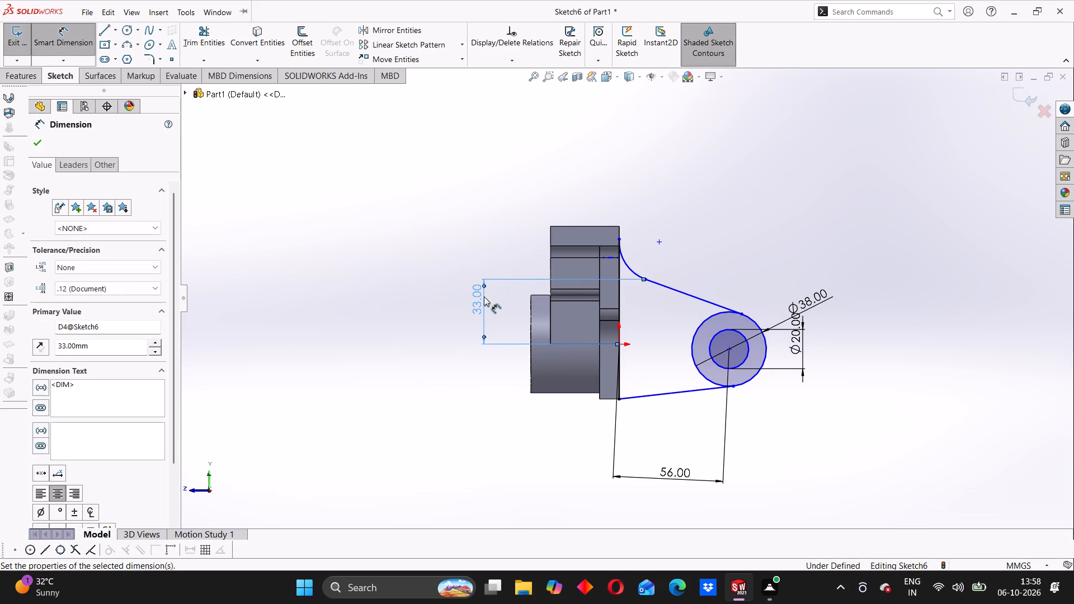
Add a driven vertical dimension between the lower line's plate-side end and the origin.
left_click(619, 401)
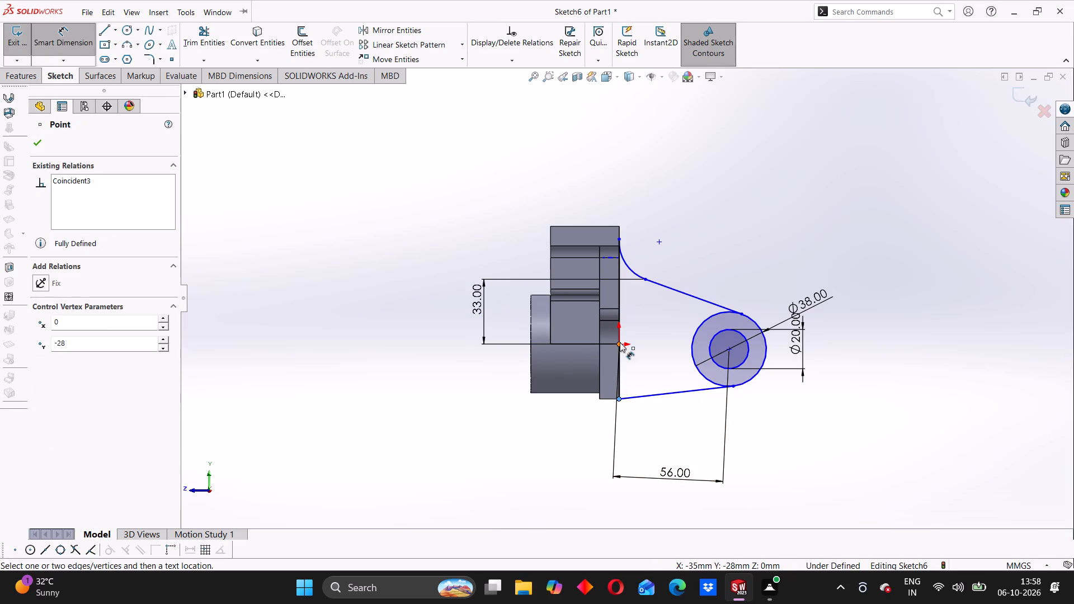
left_click(620, 342)
left_click(474, 353)
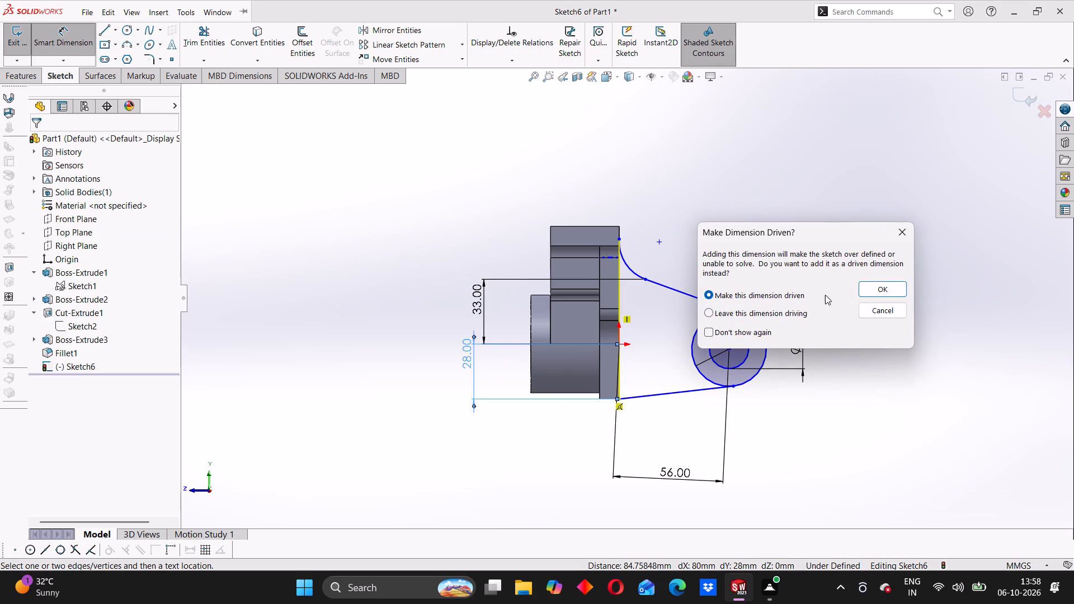
left_click(887, 295)
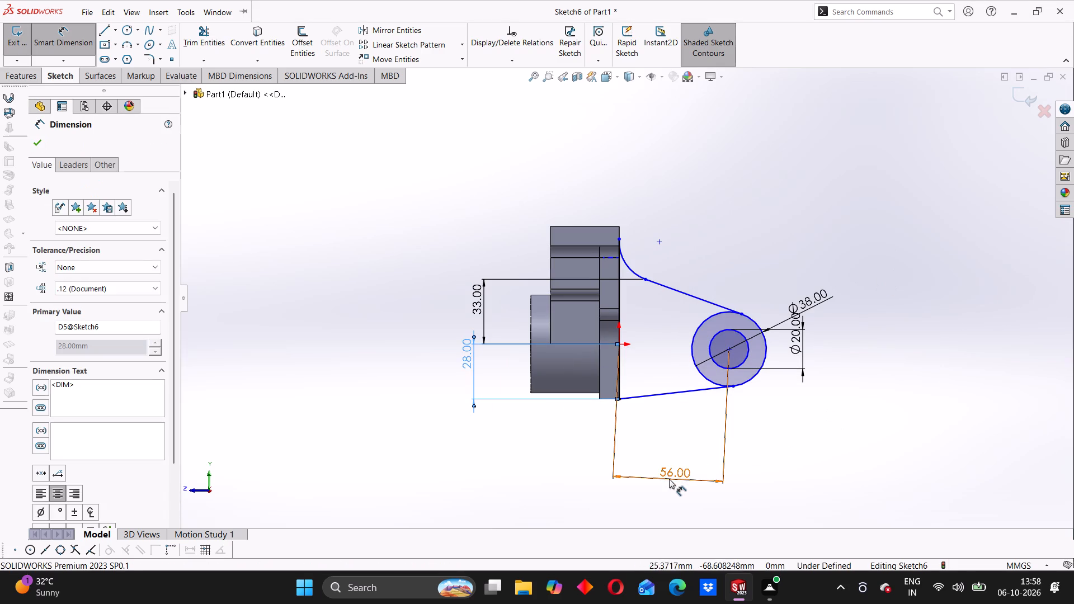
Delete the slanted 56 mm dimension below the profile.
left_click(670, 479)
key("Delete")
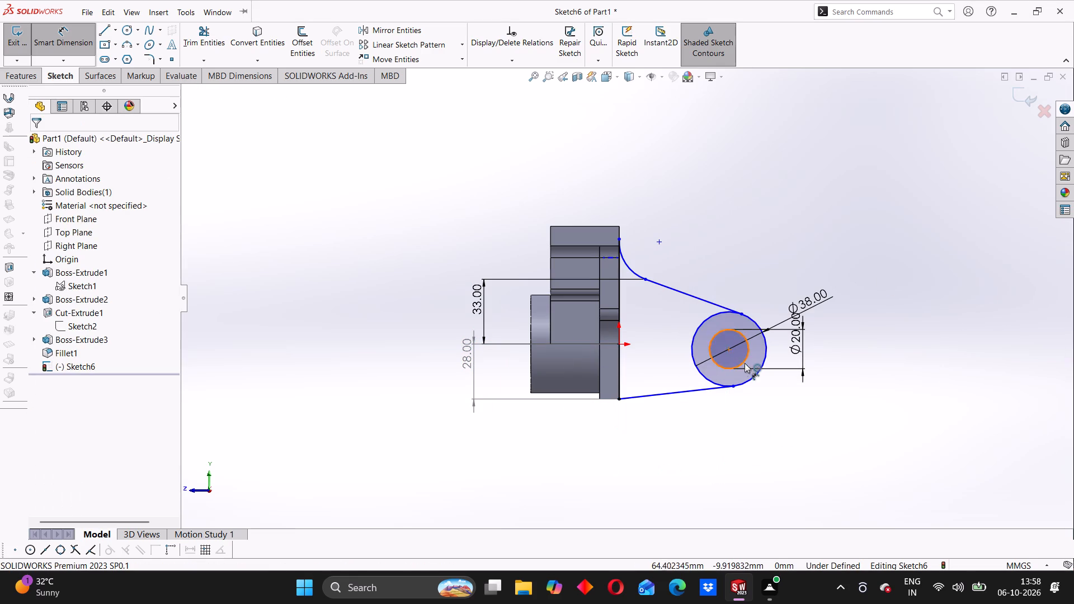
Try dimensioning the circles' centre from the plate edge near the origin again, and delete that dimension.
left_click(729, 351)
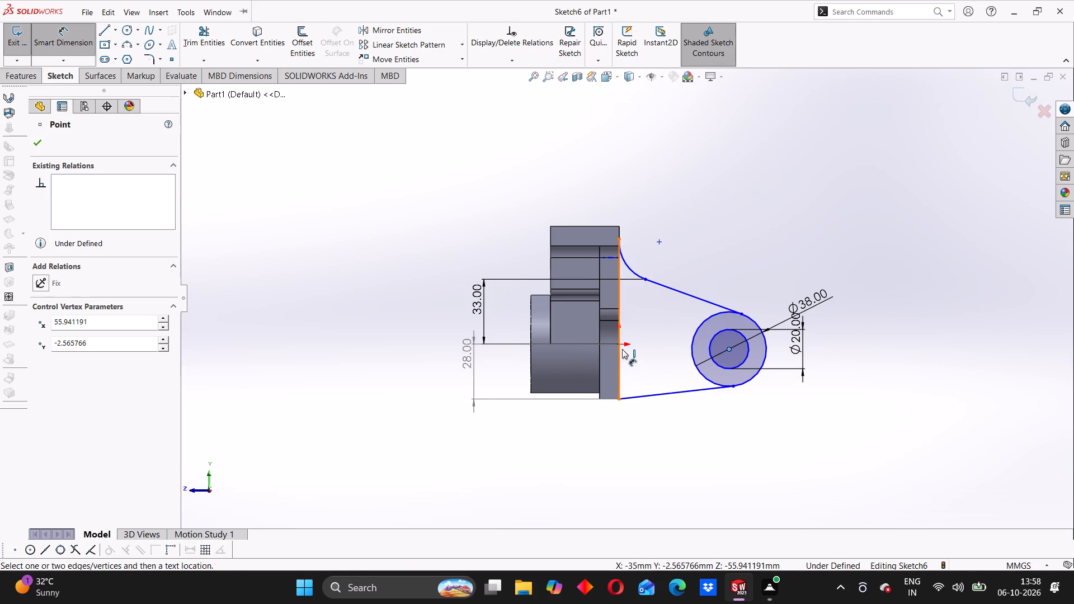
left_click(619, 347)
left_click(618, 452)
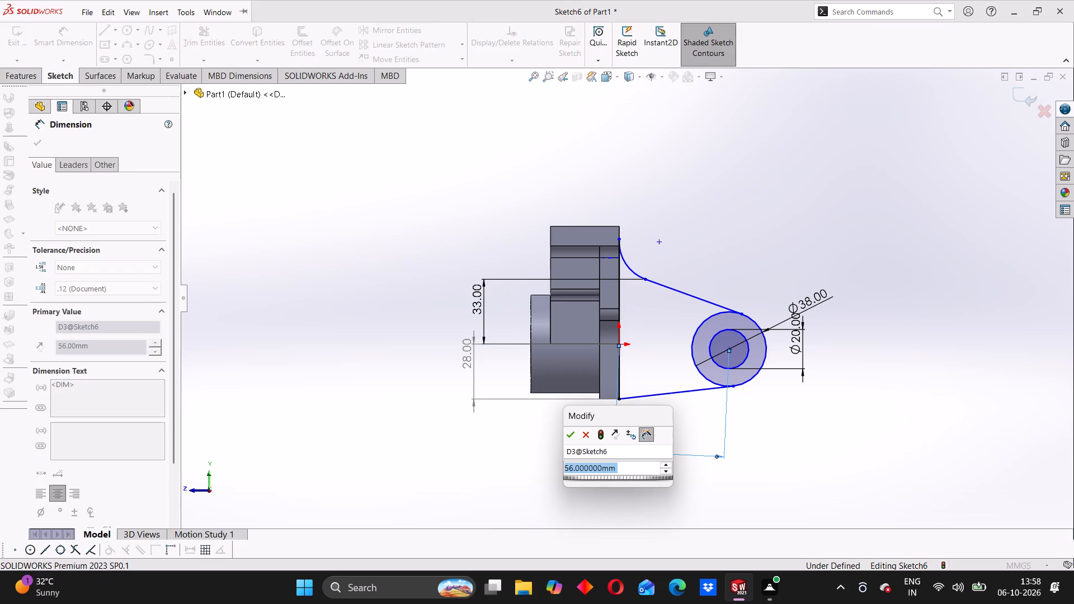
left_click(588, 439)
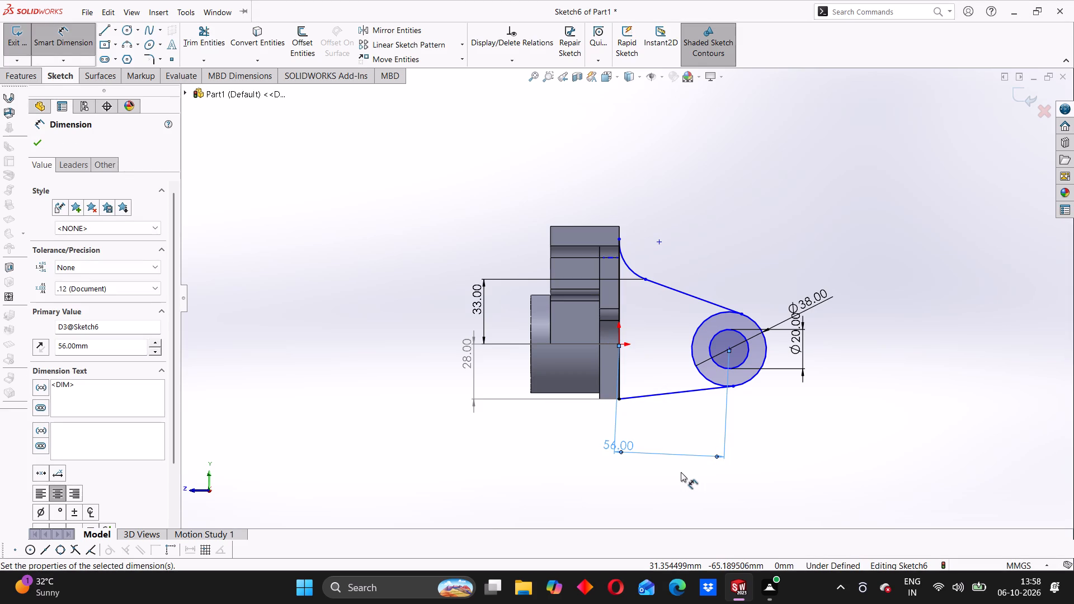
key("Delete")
Dimension the horizontal distance from the origin to the circles' centre as 56 mm.
left_click(728, 351)
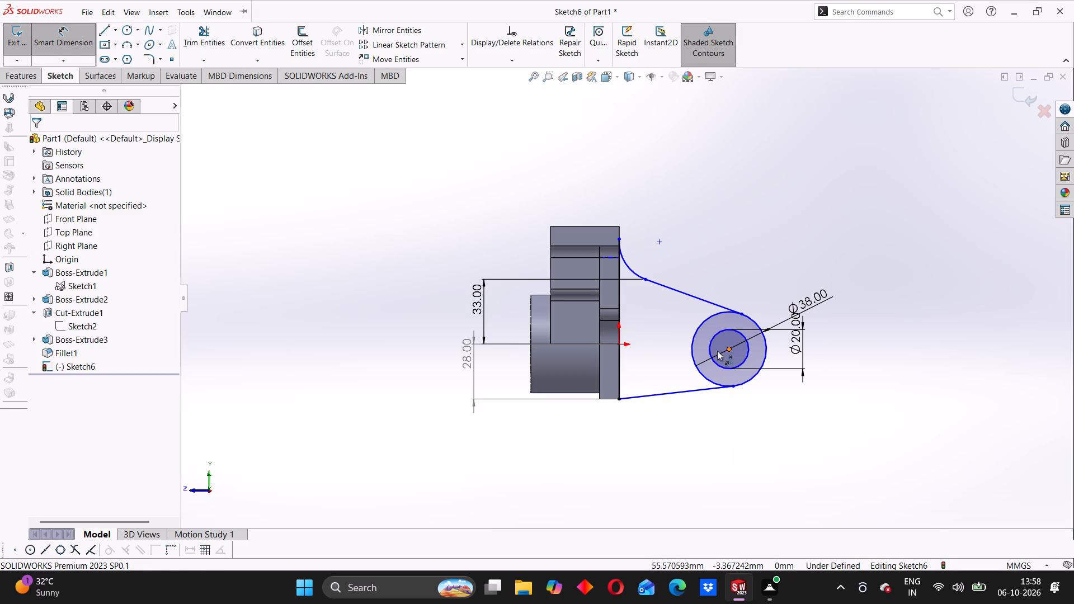
left_click(619, 346)
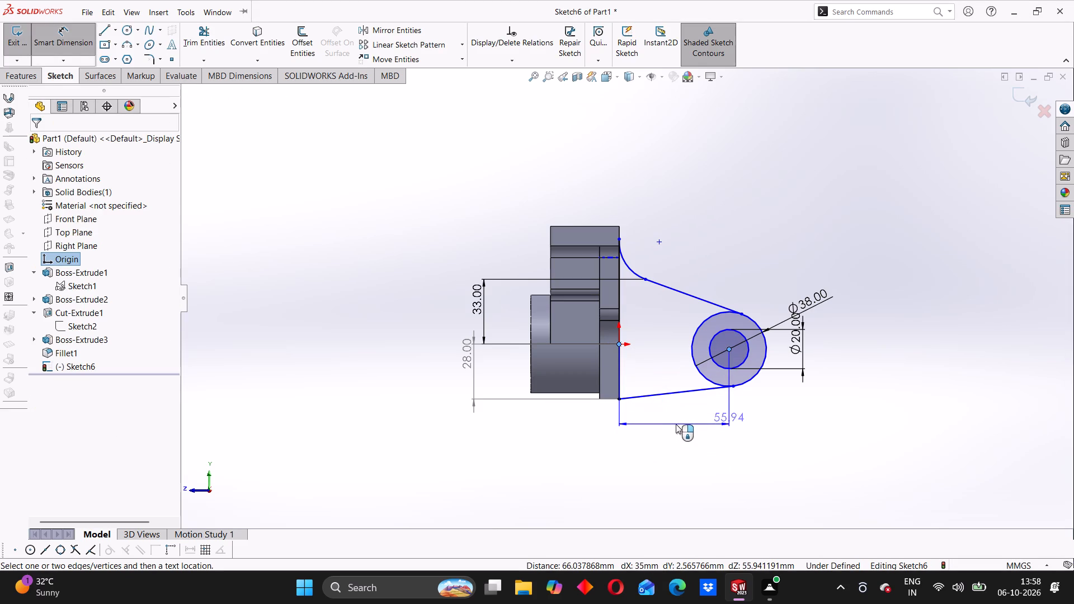
left_click(677, 427)
type("56")
key("Return")
left_click(634, 461)
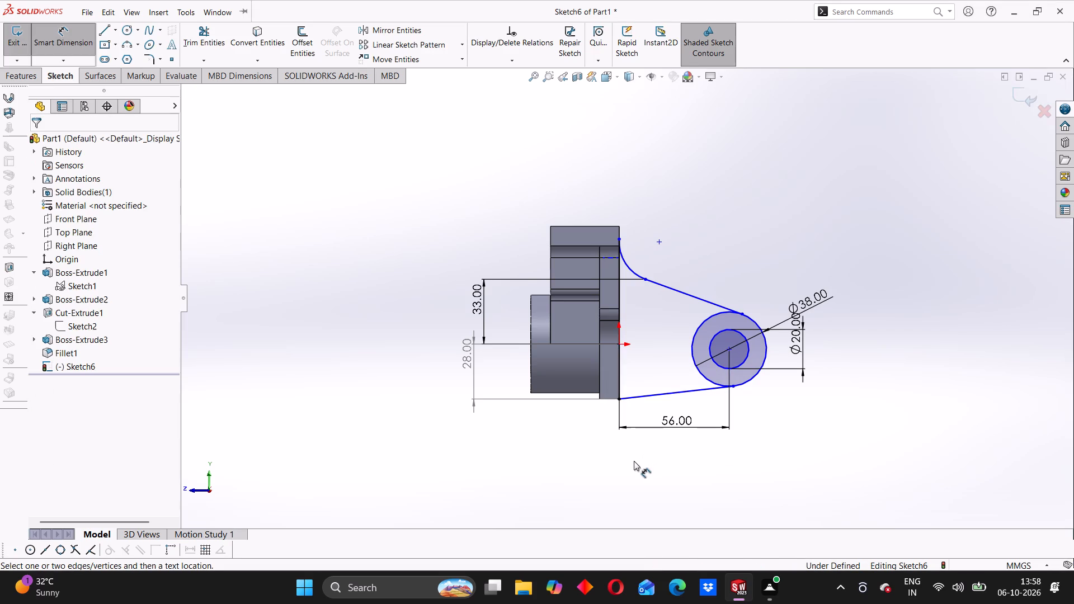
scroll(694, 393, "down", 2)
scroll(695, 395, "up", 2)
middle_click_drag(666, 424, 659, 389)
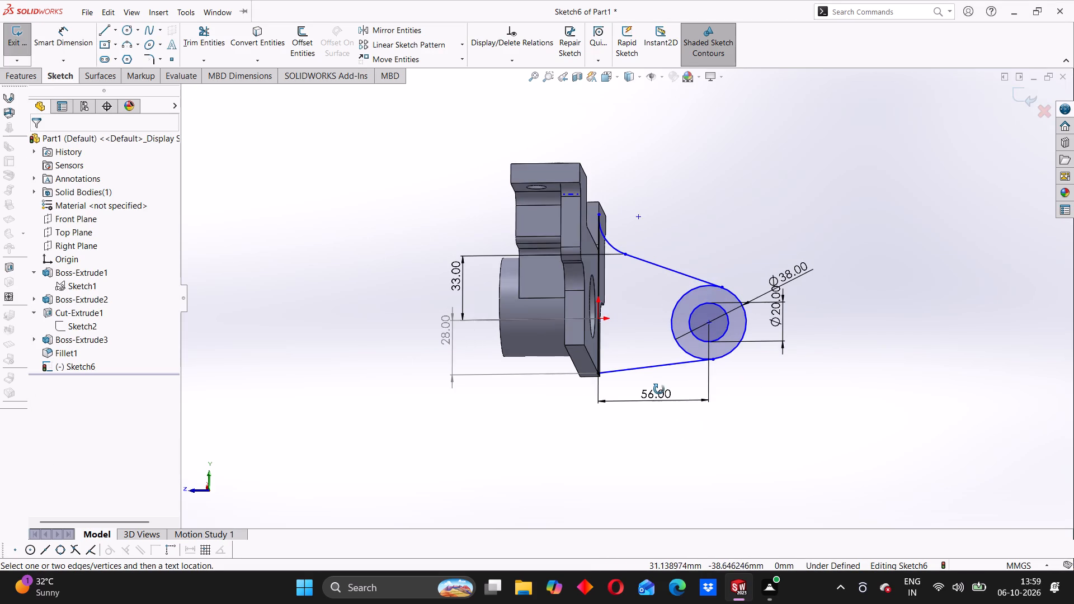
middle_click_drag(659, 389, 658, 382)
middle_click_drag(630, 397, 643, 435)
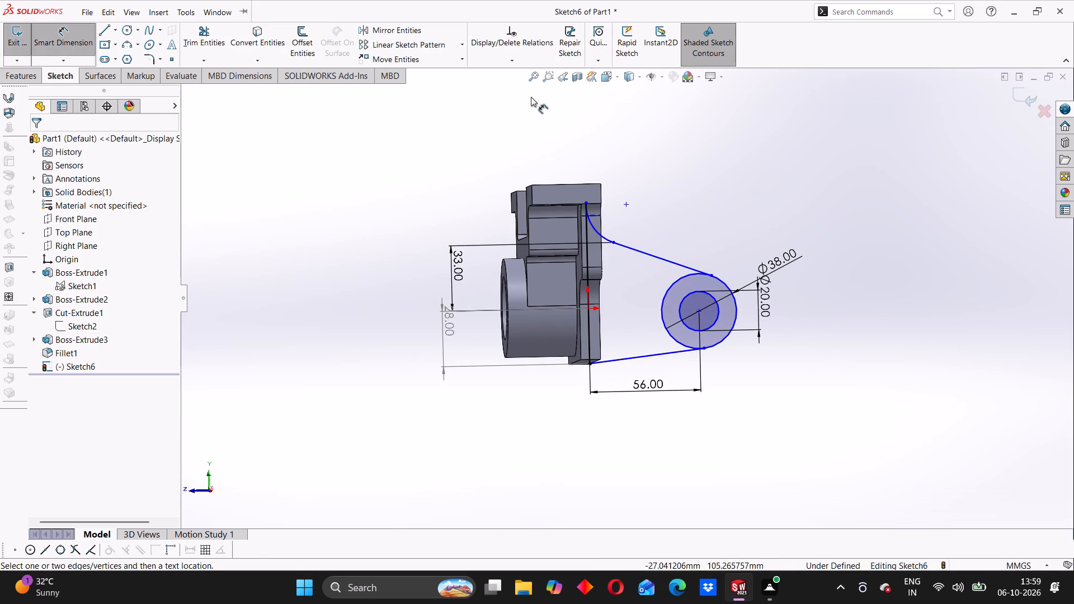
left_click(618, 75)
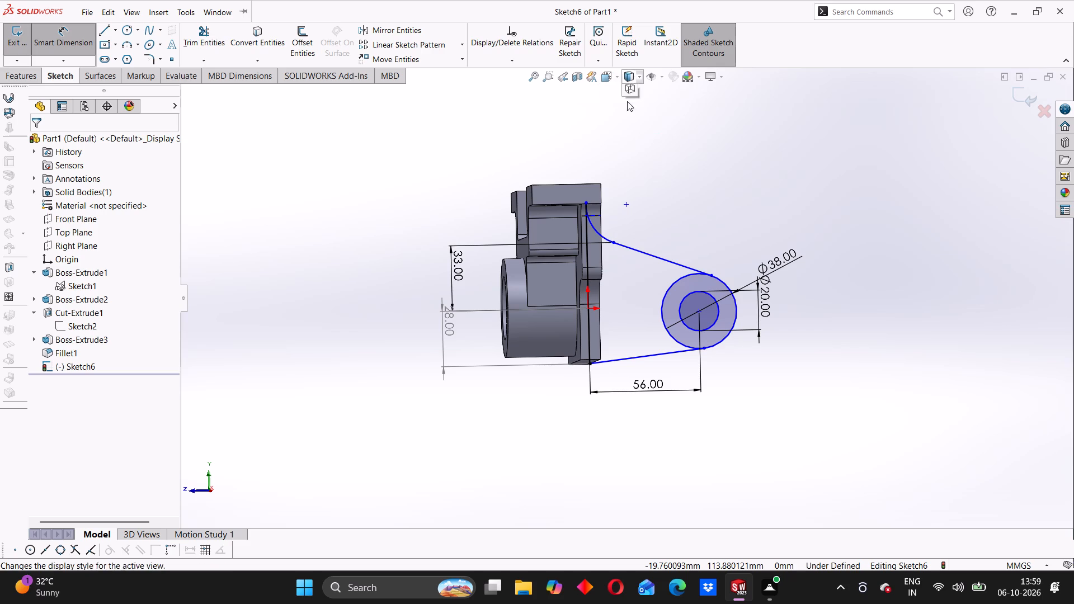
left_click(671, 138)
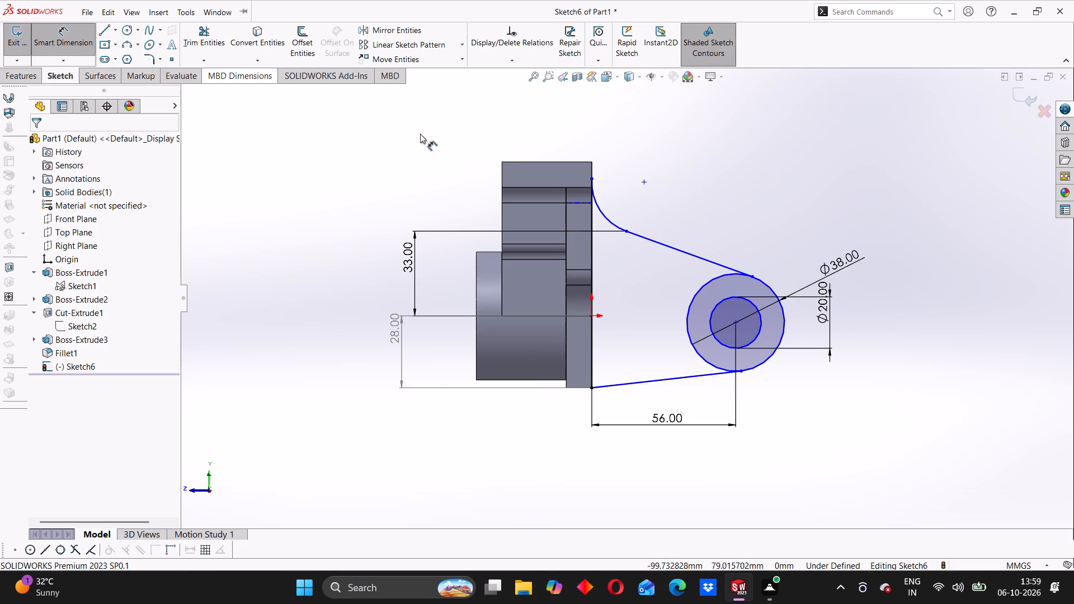
Dimension the radius of the arc joining the upper sloping line to the plate as 25 mm.
left_click(605, 217)
left_click(610, 192)
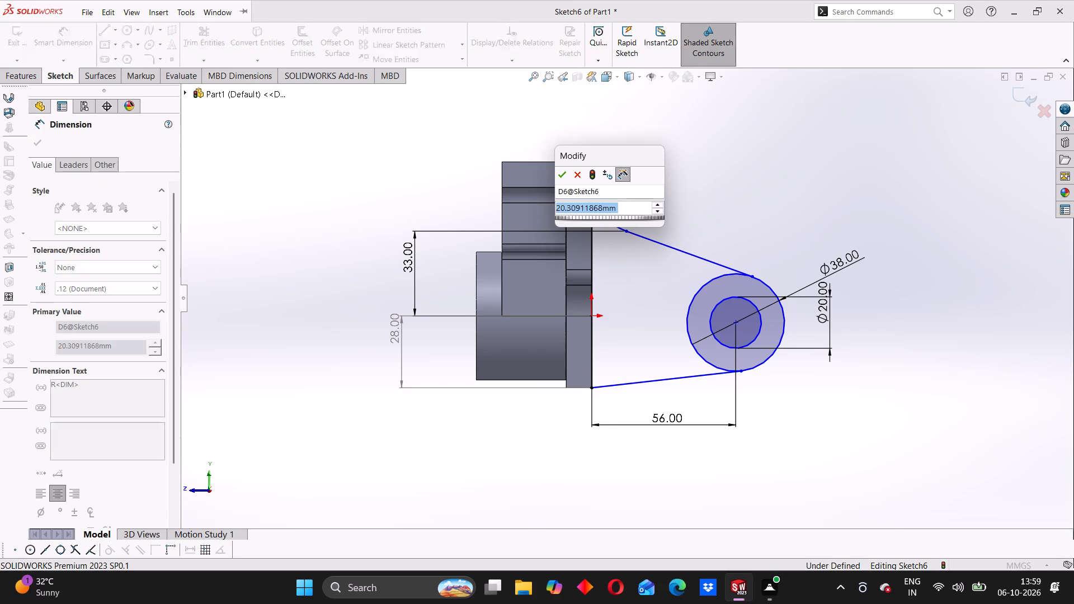
type("25")
key("Return")
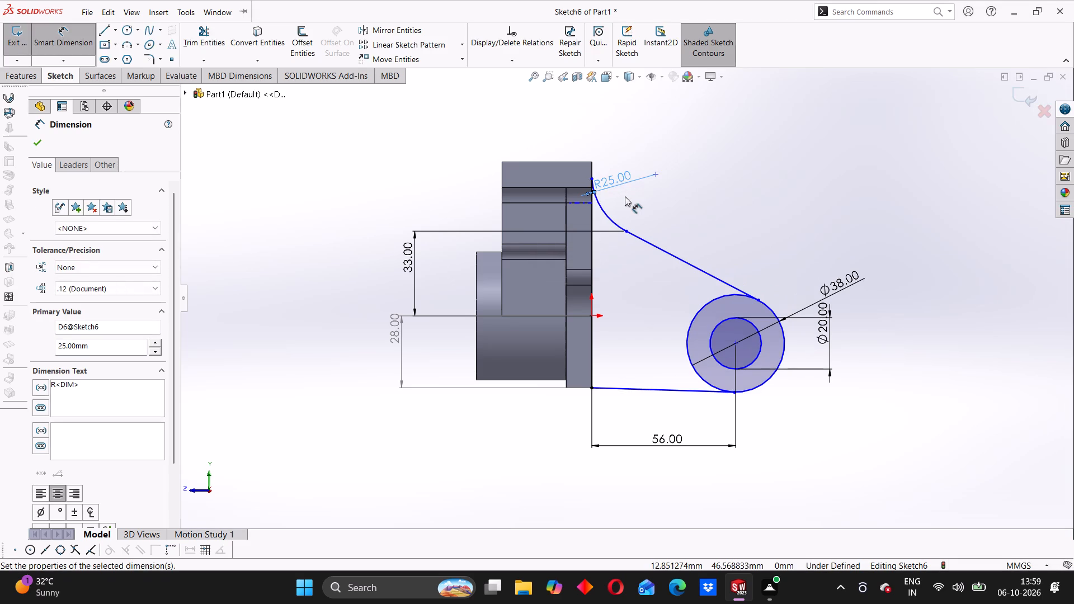
left_click(733, 229)
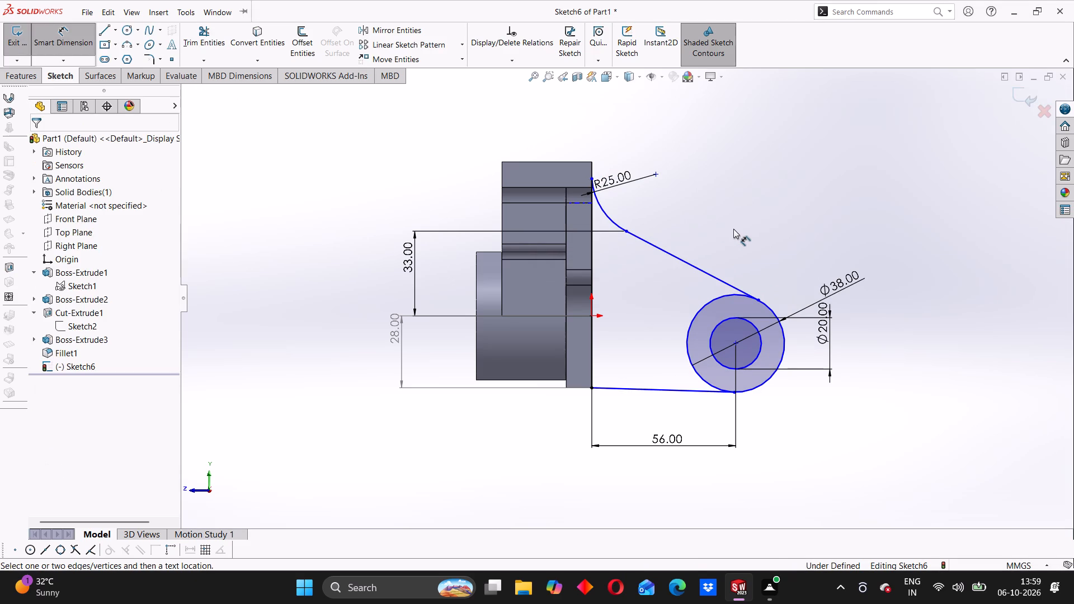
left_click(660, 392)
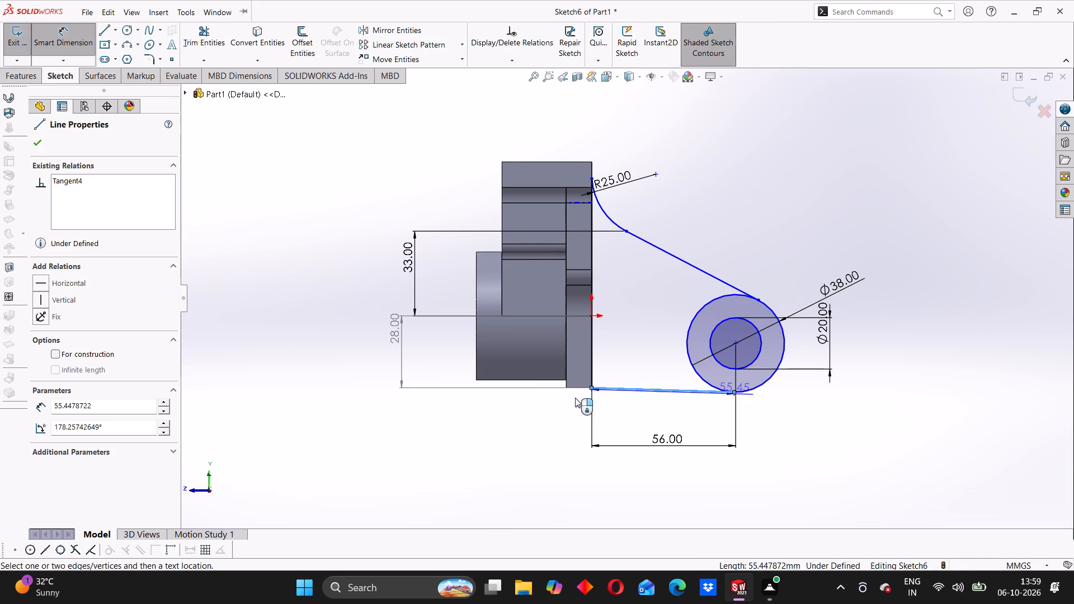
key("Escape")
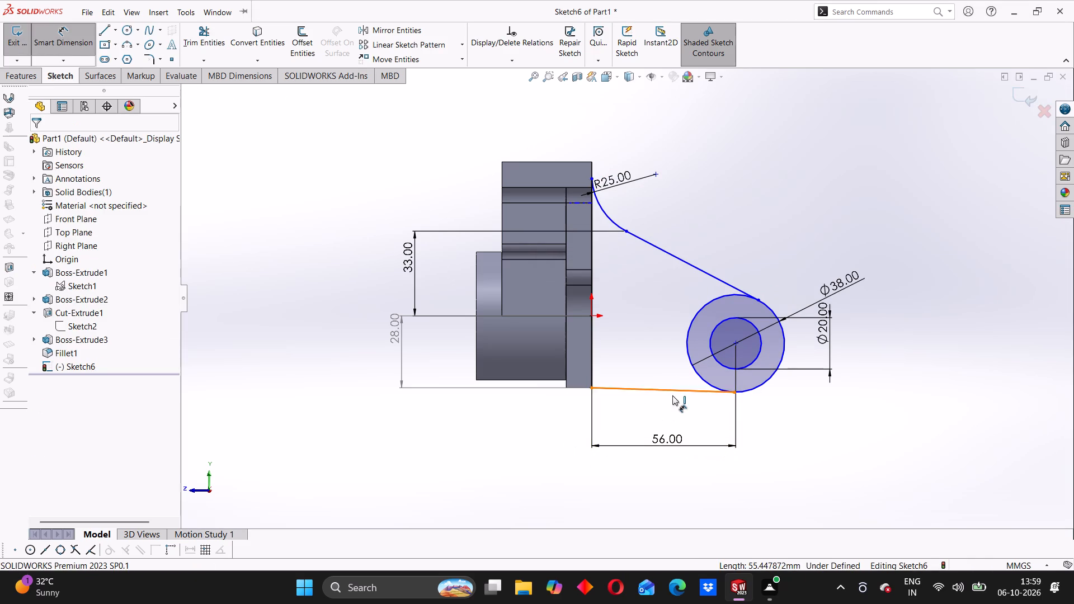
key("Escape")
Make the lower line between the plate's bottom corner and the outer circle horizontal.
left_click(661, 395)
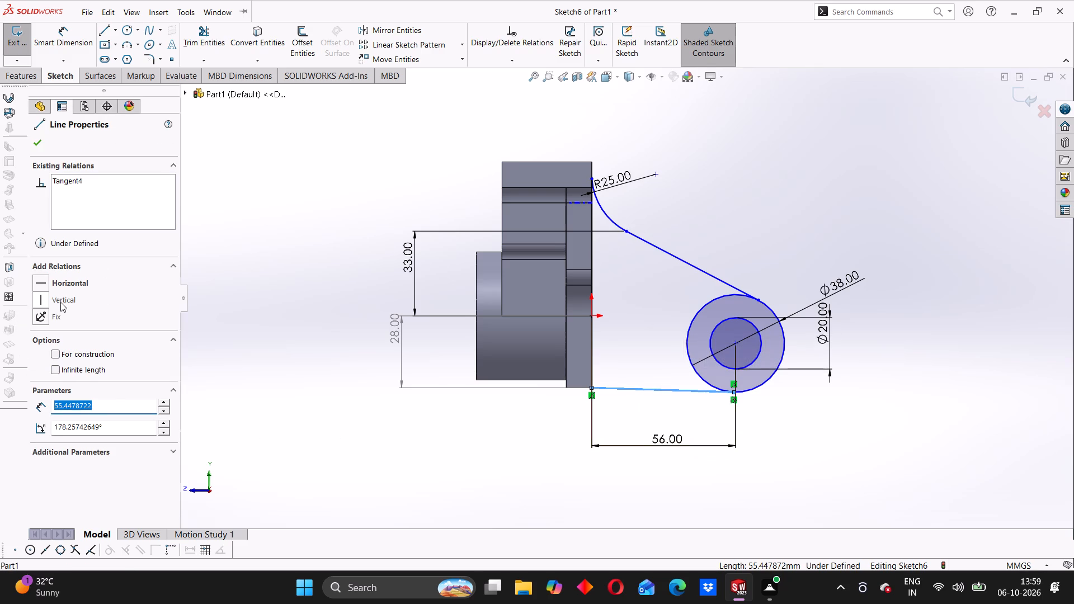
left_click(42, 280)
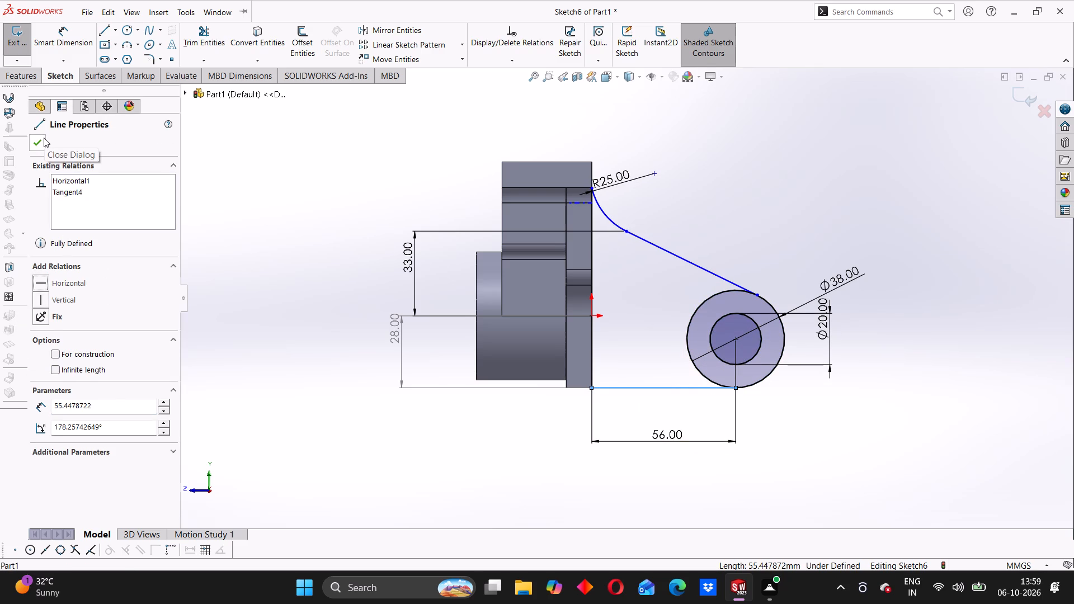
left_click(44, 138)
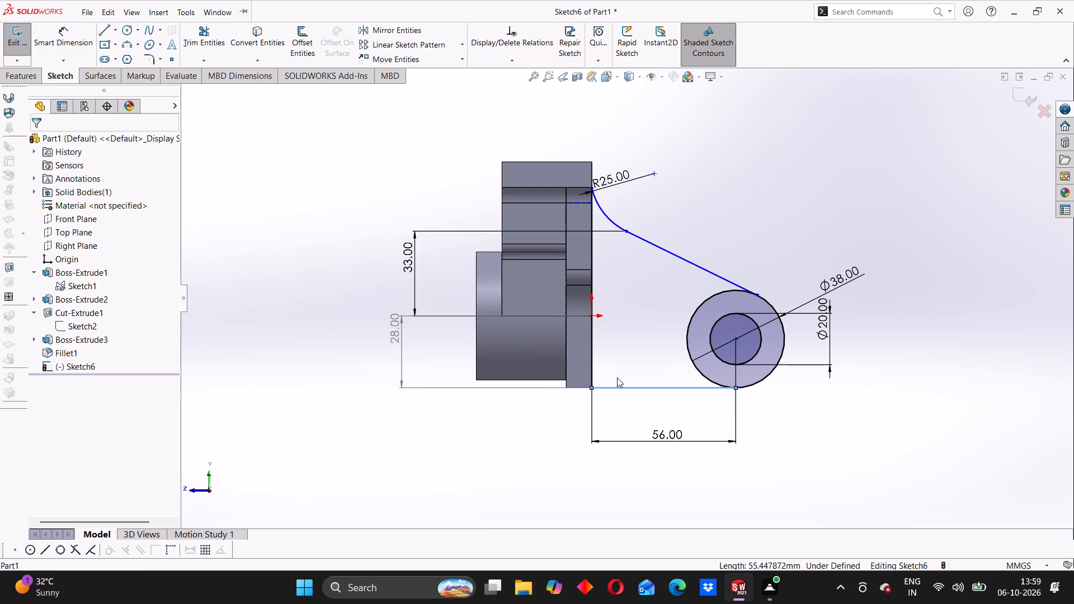
Delete the lower line joining the plate's bottom corner to the outer circle.
key("Delete")
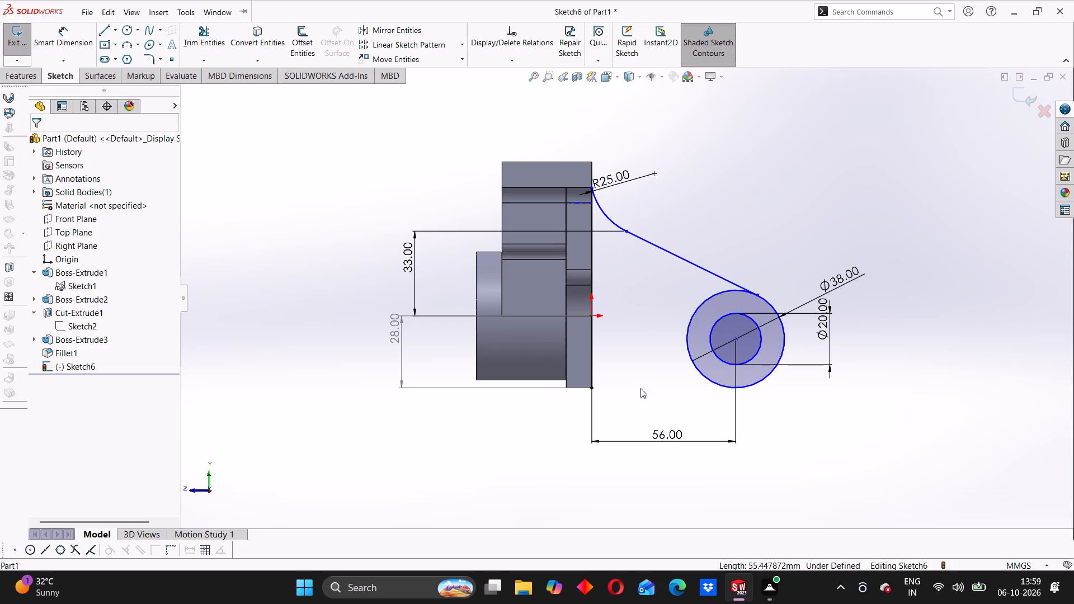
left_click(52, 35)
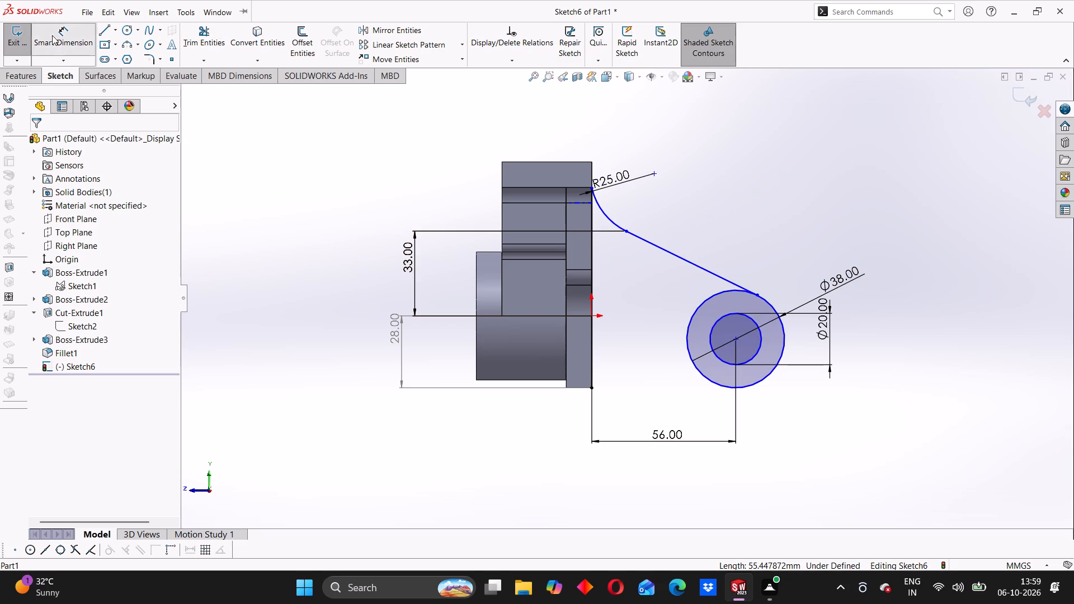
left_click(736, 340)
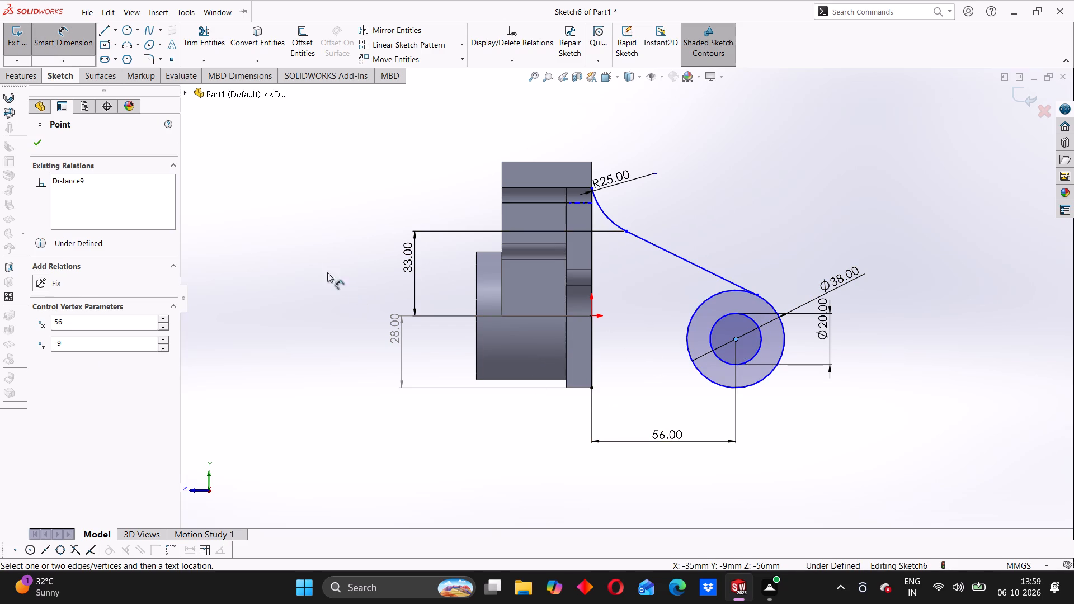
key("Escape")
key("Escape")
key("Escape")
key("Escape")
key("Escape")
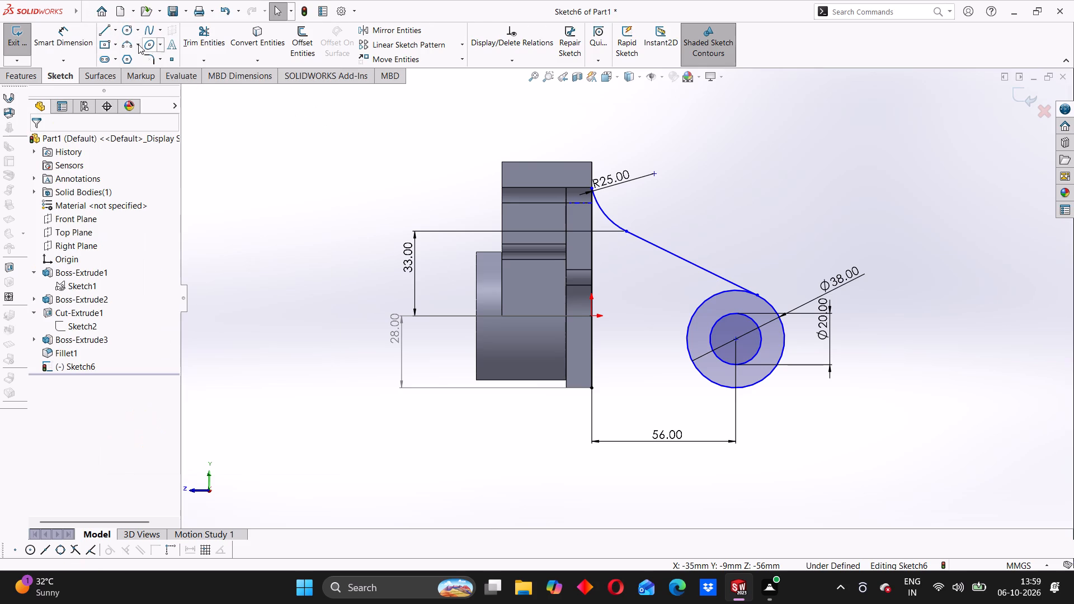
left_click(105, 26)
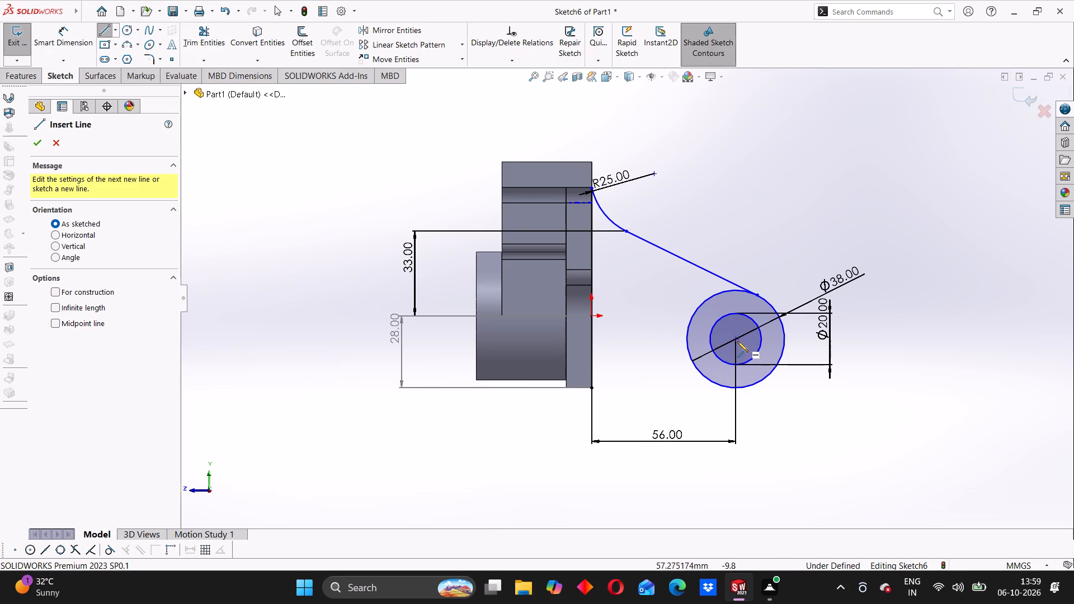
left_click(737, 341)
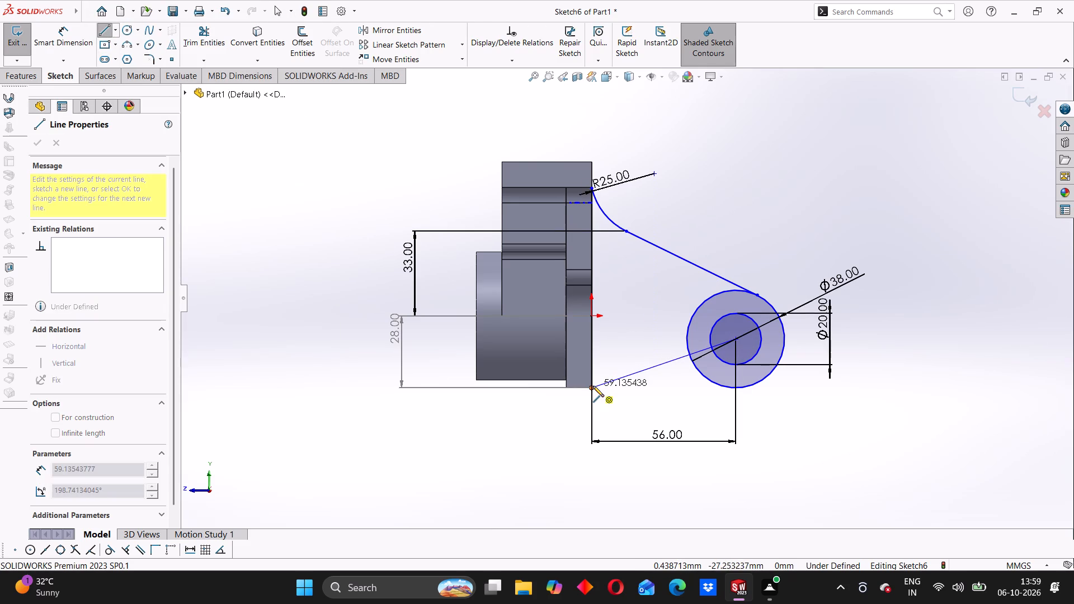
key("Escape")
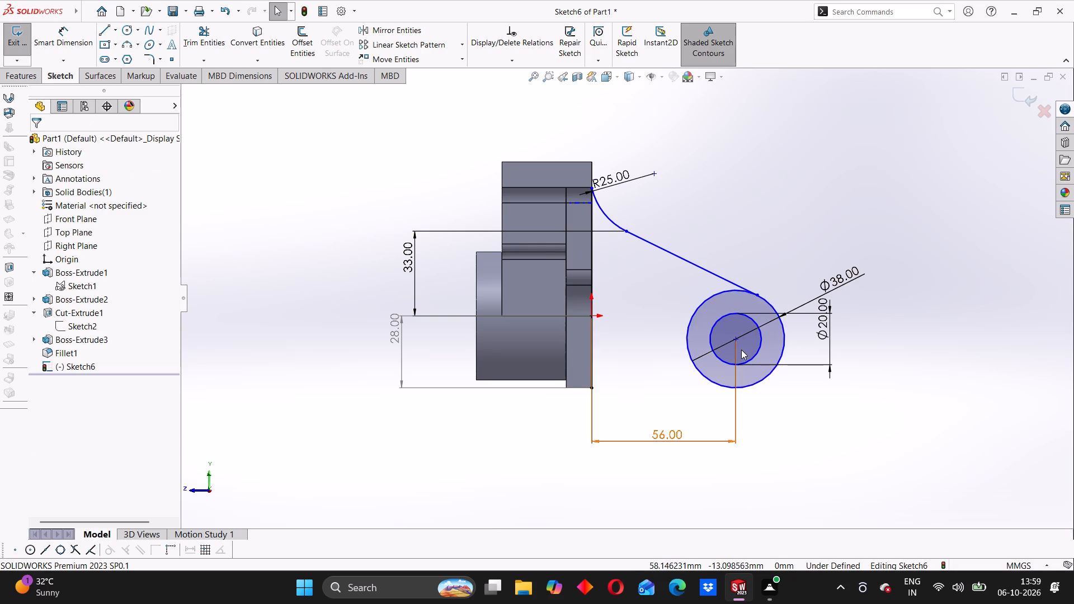
Delete the vertical 28 mm and 33 mm dimensions measured from the origin.
left_click(390, 334)
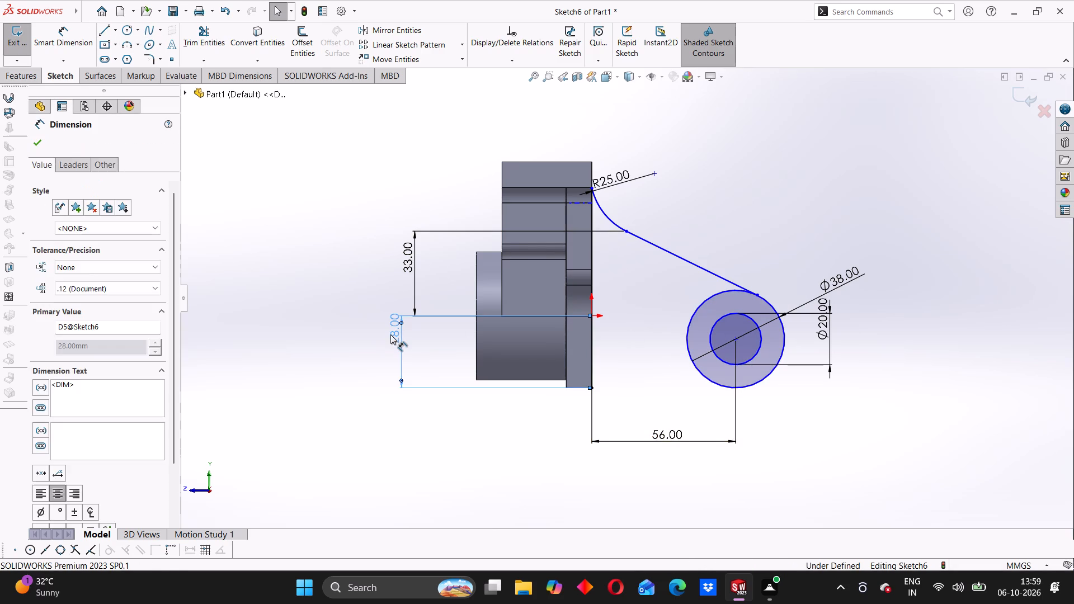
key("Delete")
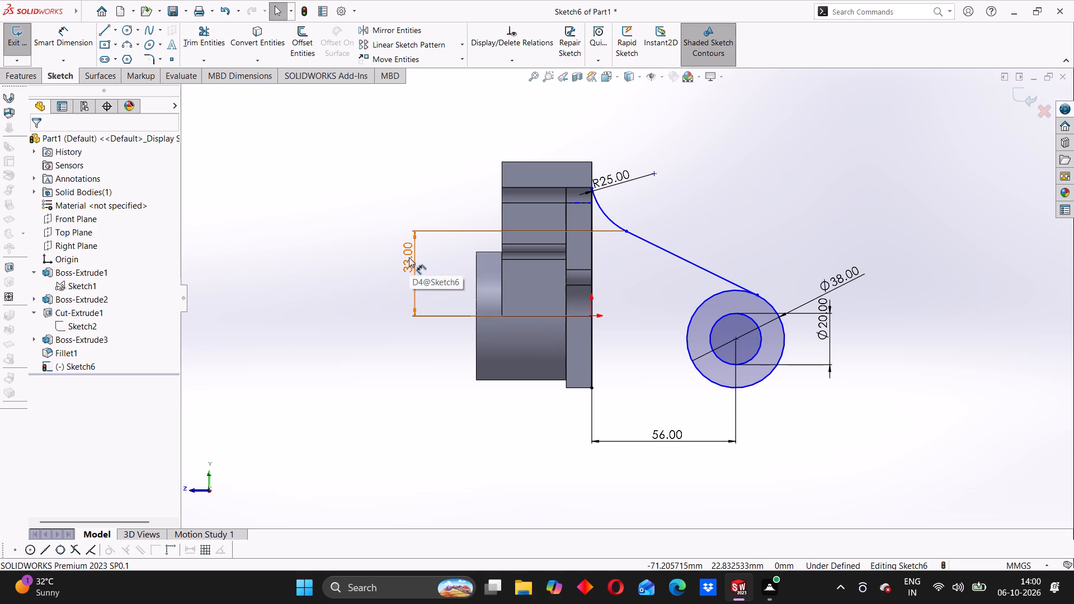
left_click(409, 257)
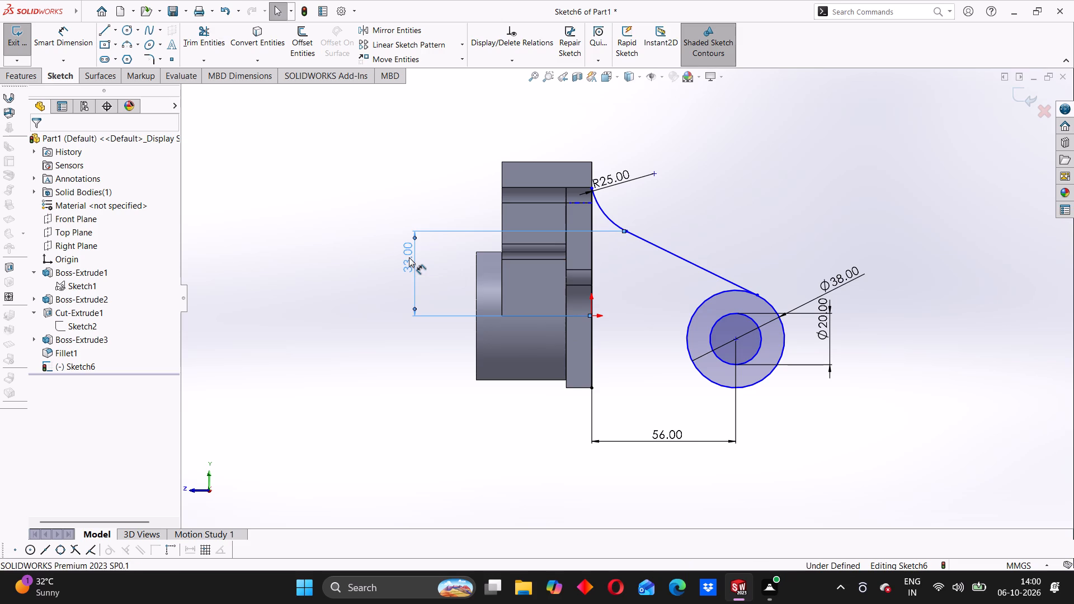
key("Delete")
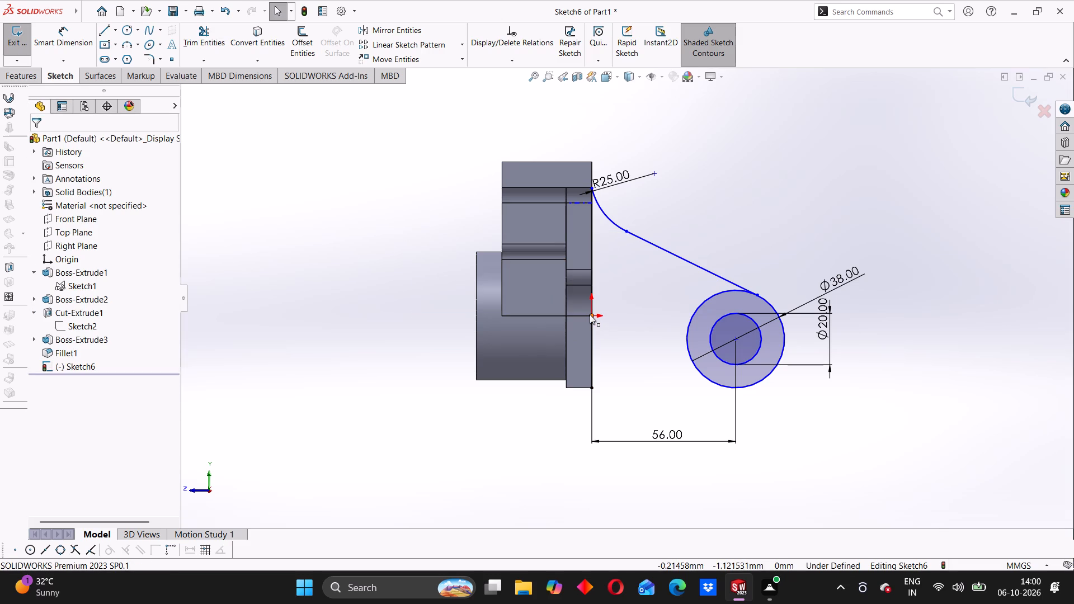
Add a Horizontal relation between the origin and the circles' centre.
left_click(591, 314)
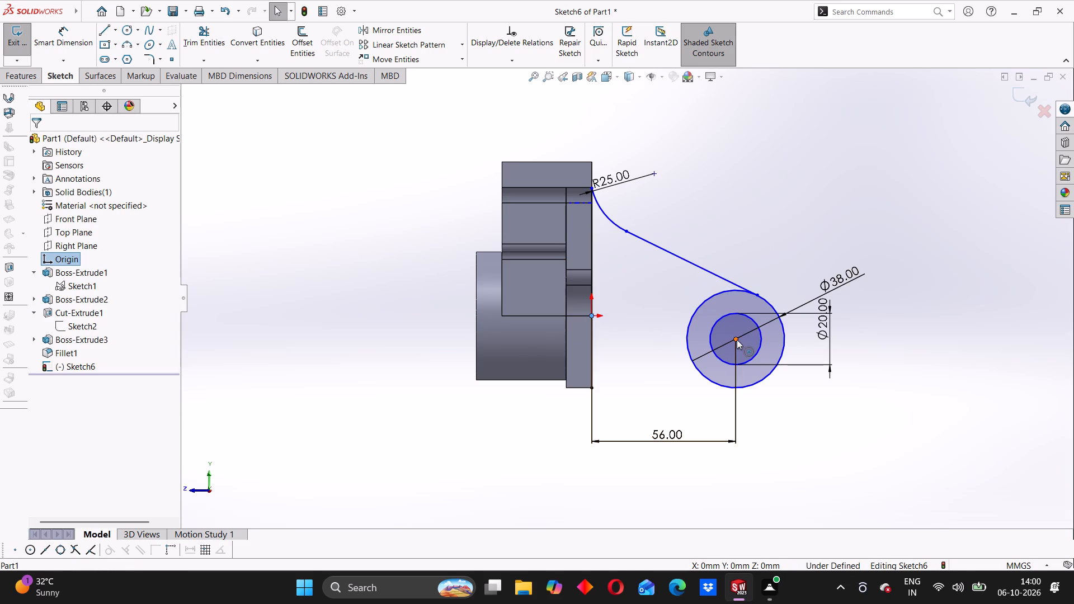
left_click(737, 339, "ctrl")
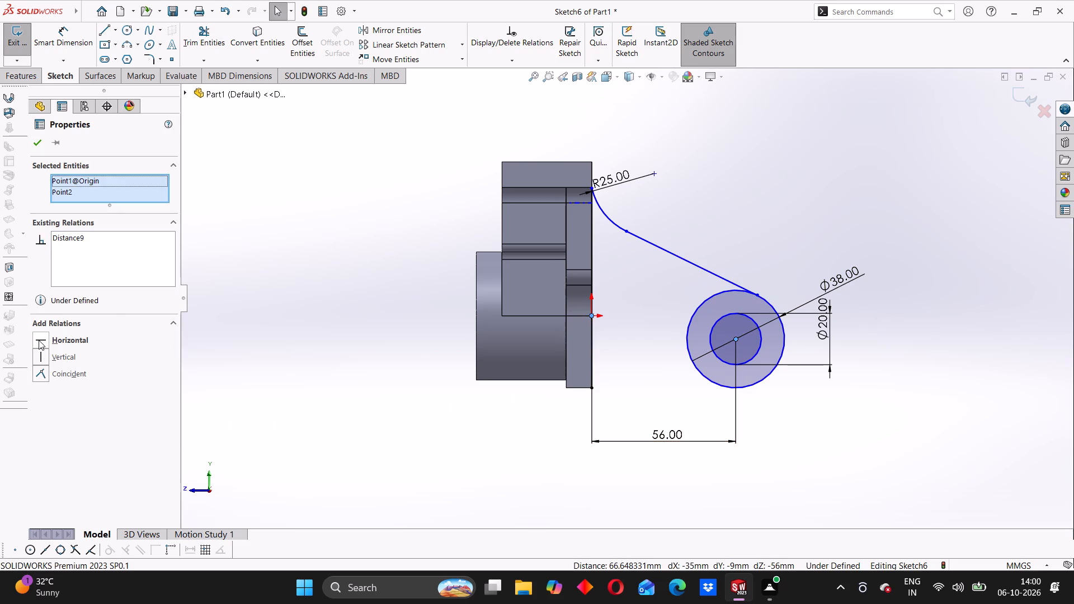
left_click(39, 340)
left_click(39, 147)
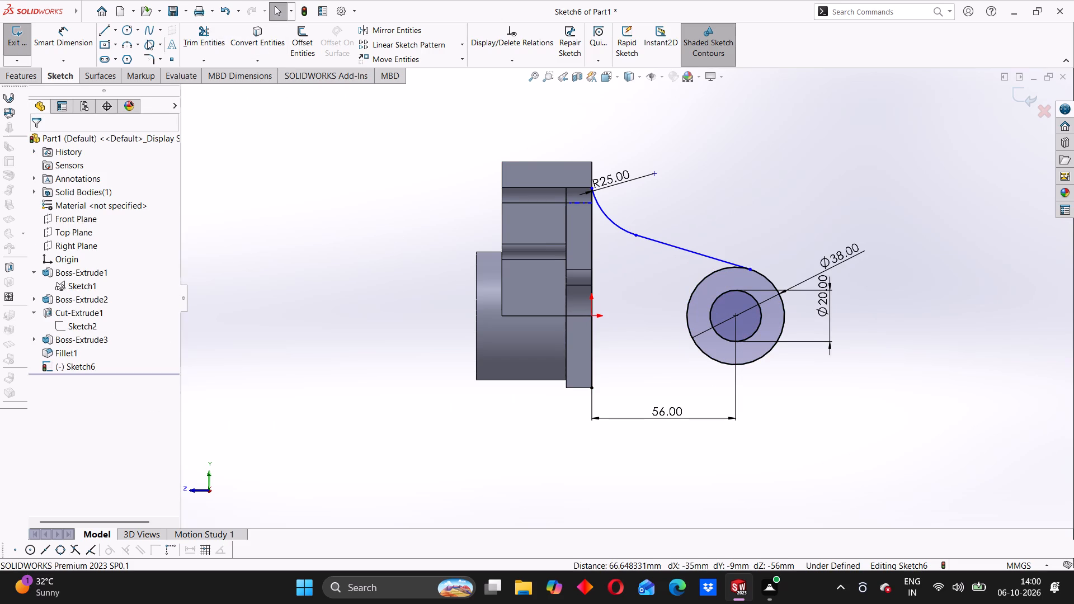
Draw a line from the underside of the outer circle to the plate's bottom corner and make it tangent to that circle.
left_click(106, 33)
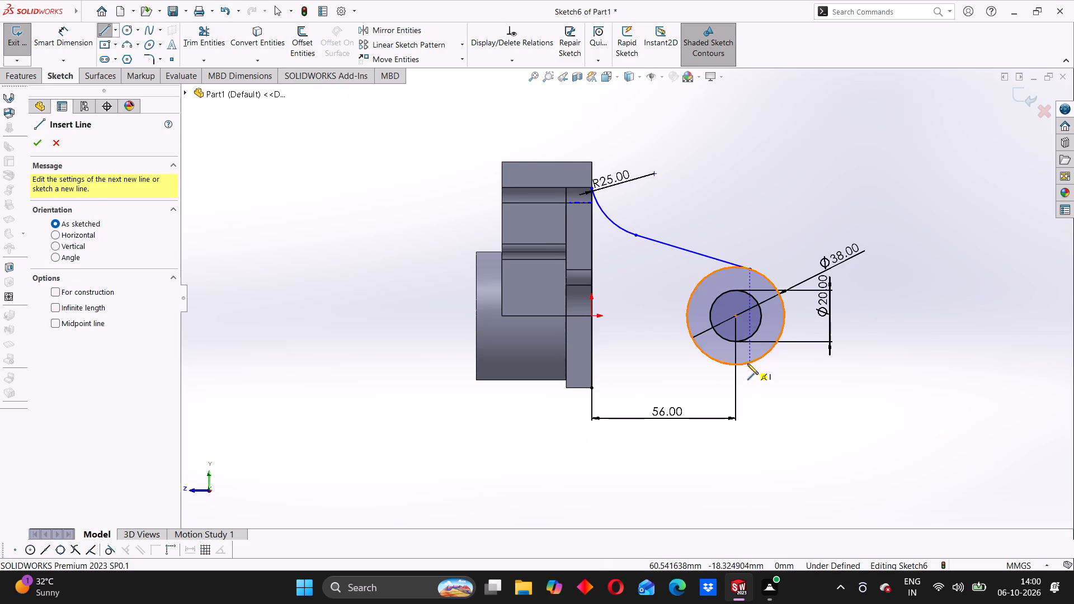
left_click(748, 363)
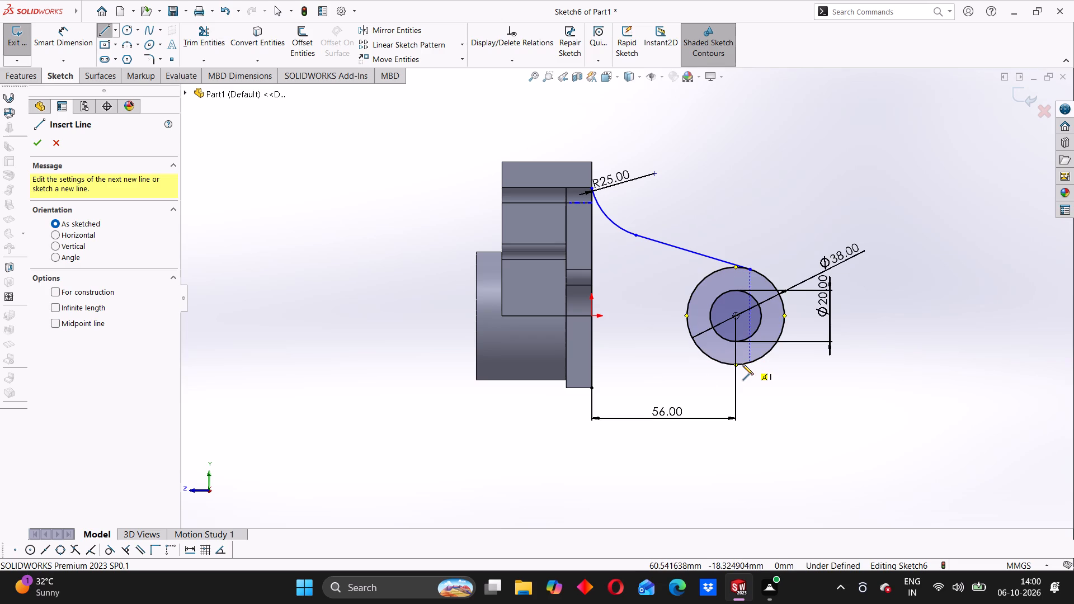
left_click(592, 388)
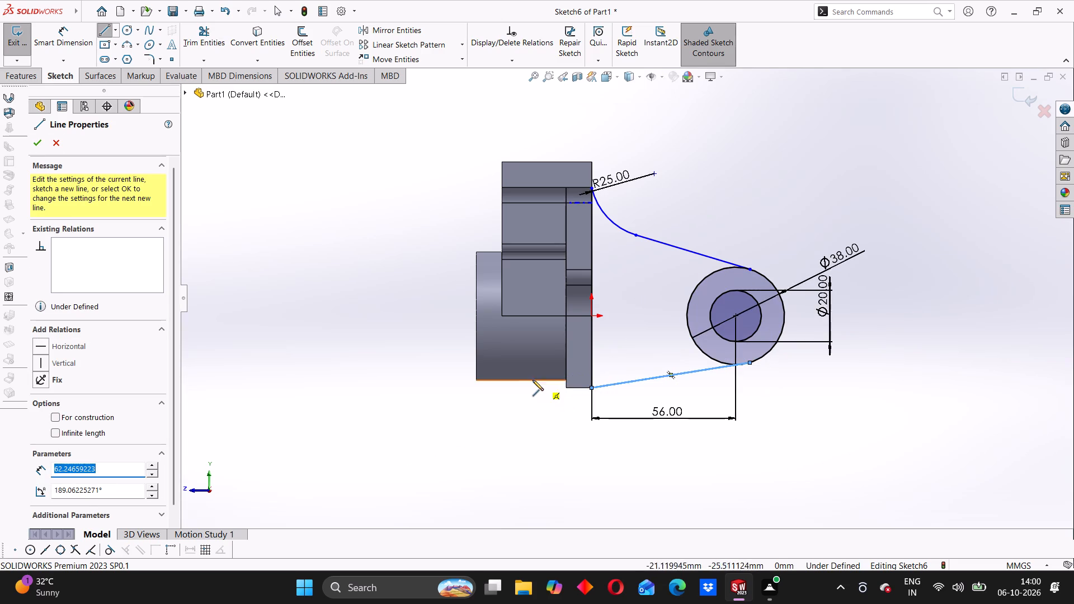
key("Escape")
key("Escape")
left_click(687, 371)
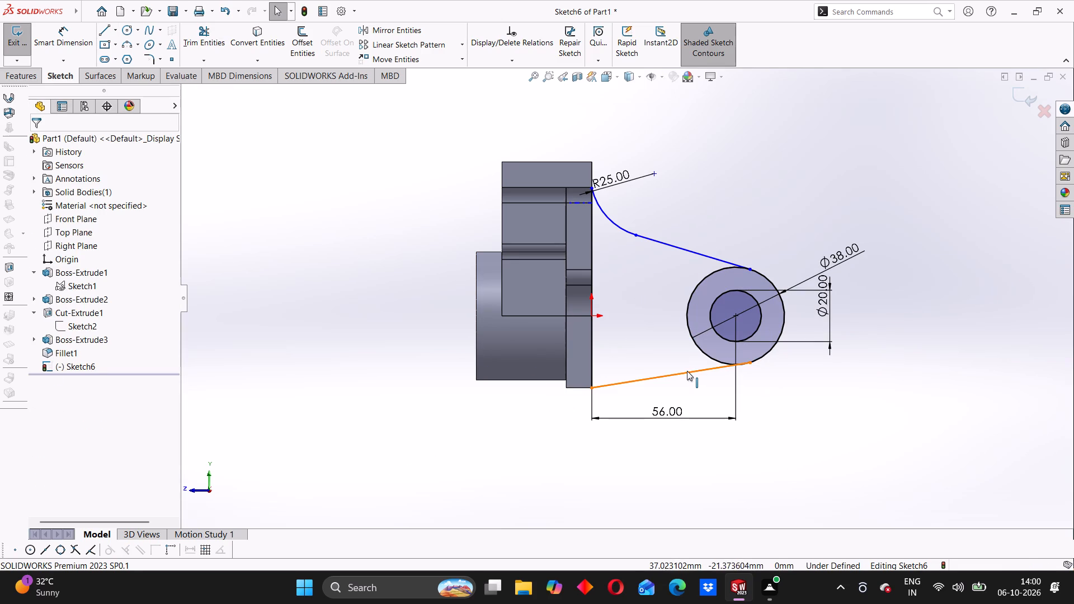
left_click(766, 355, "ctrl")
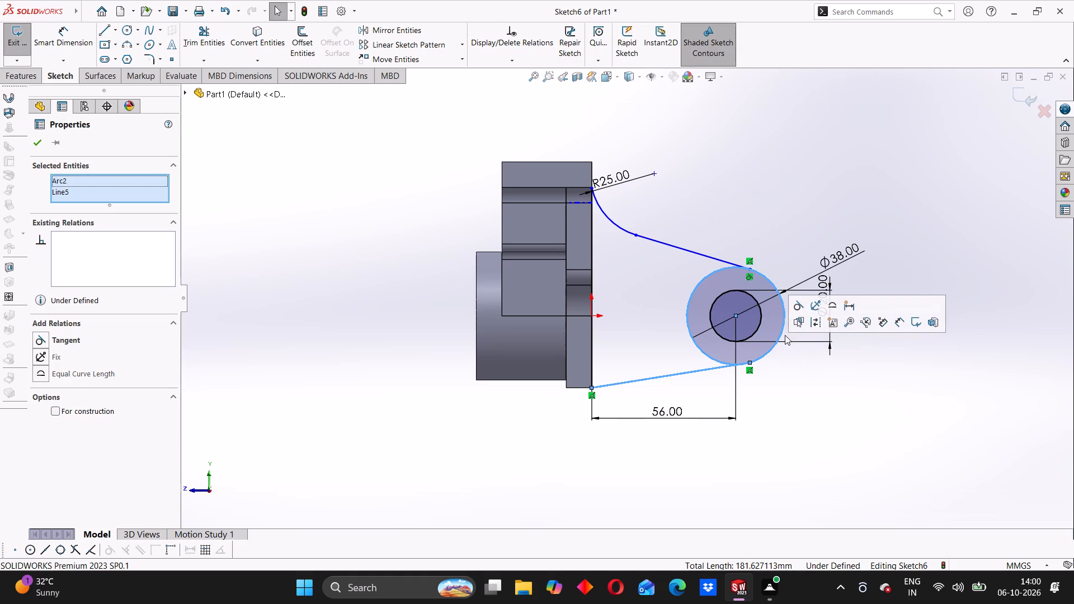
left_click(798, 308)
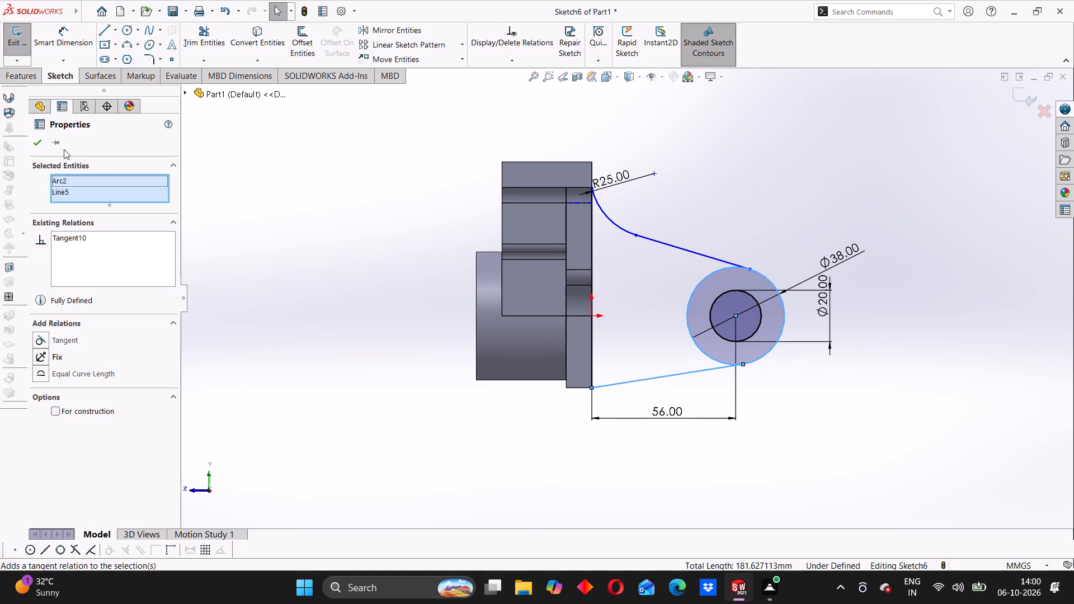
left_click(41, 148)
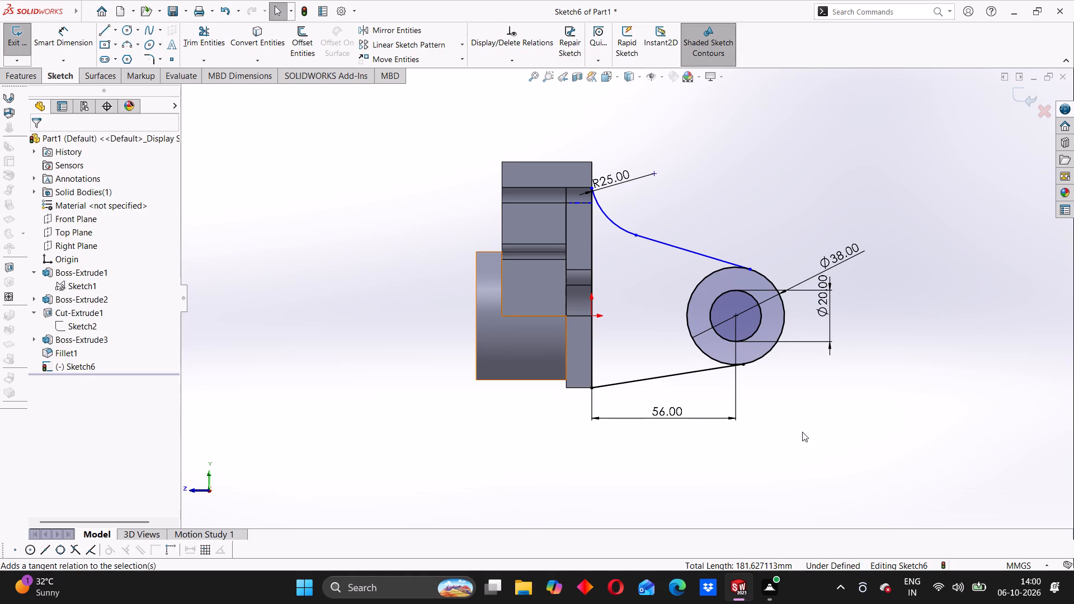
Dimension the vertical distance from the origin to the junction of the arc and upper sloping line as 33 mm.
scroll(802, 432, "up", 2)
scroll(611, 347, "down", 1)
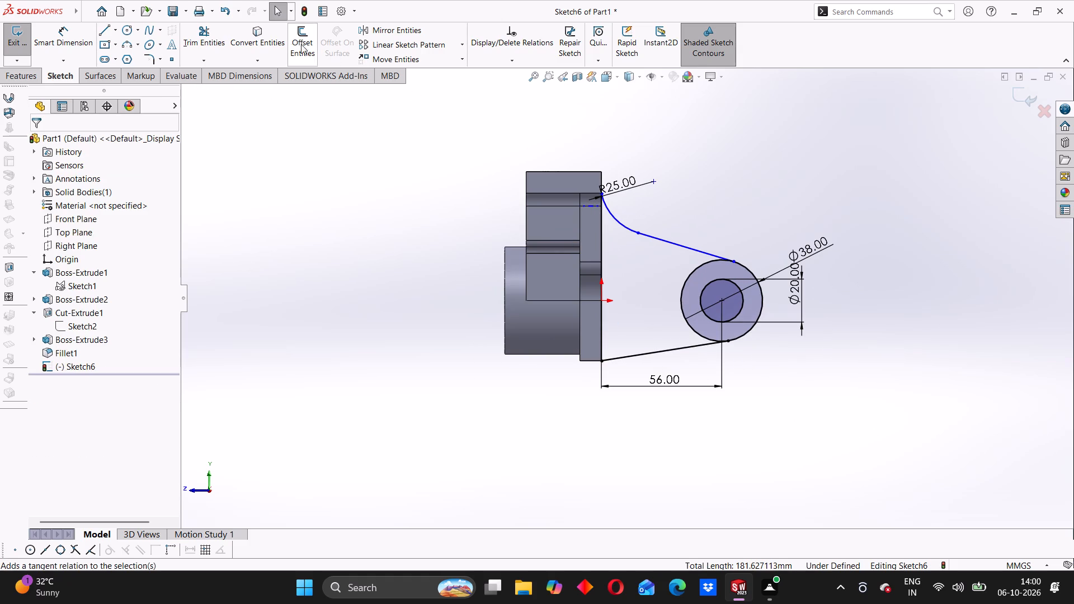
left_click(74, 32)
left_click(640, 235)
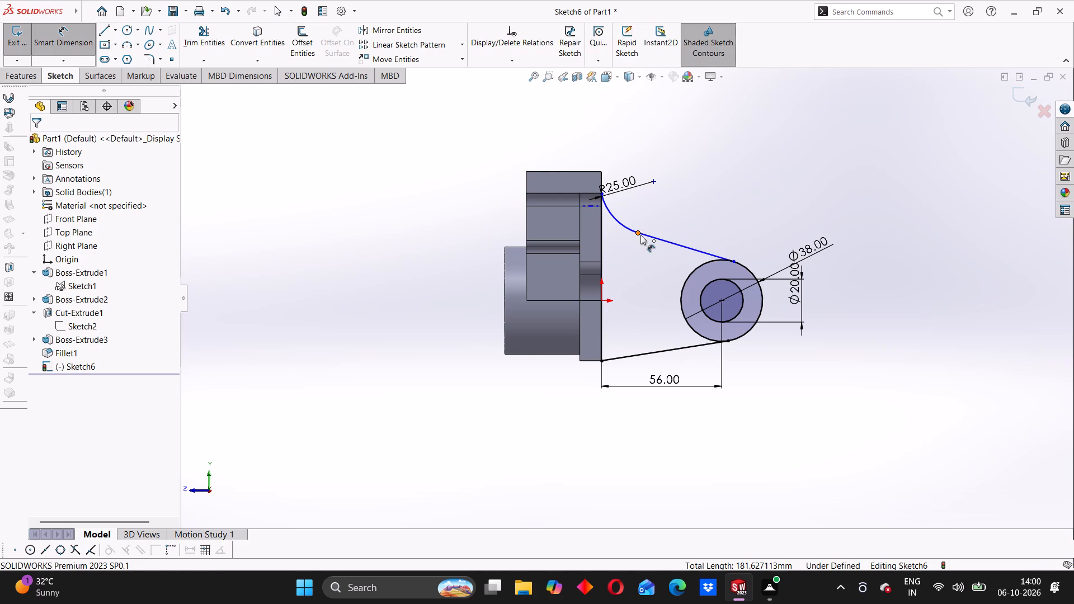
left_click(601, 299)
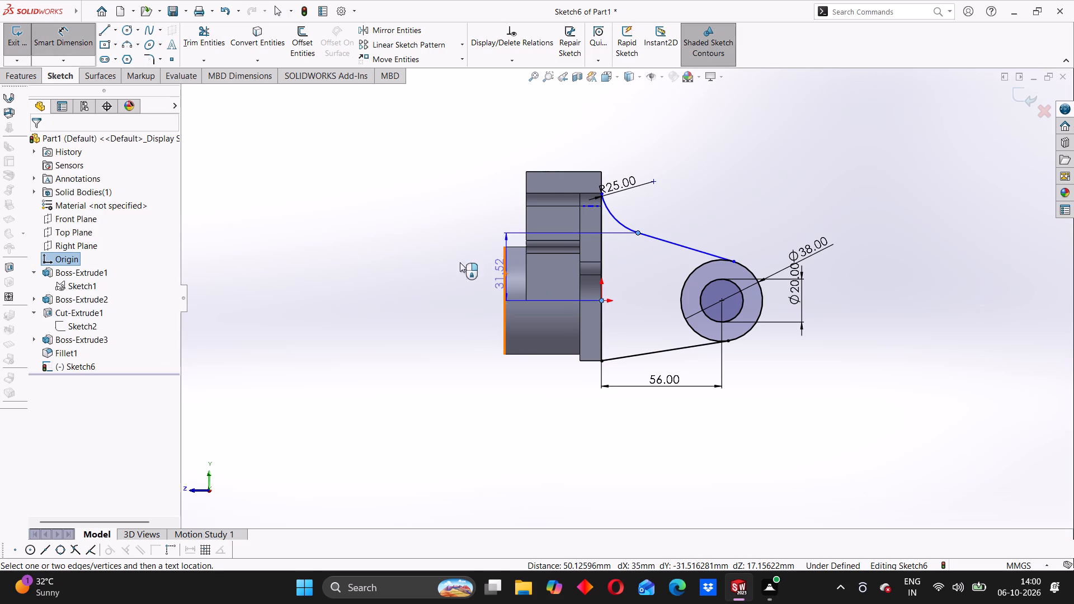
left_click(428, 254)
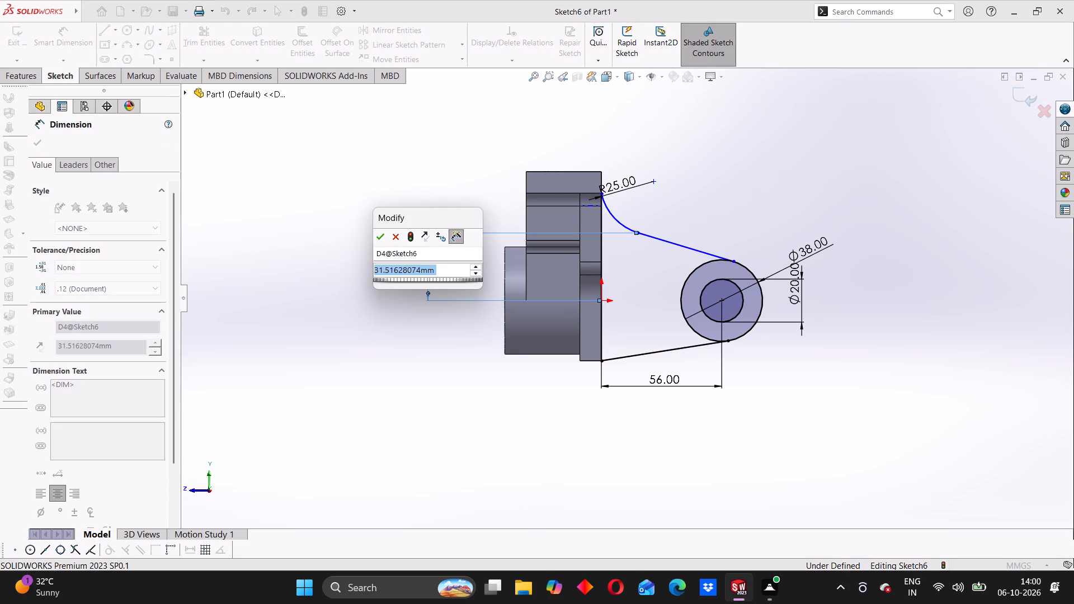
type("33")
key("Return")
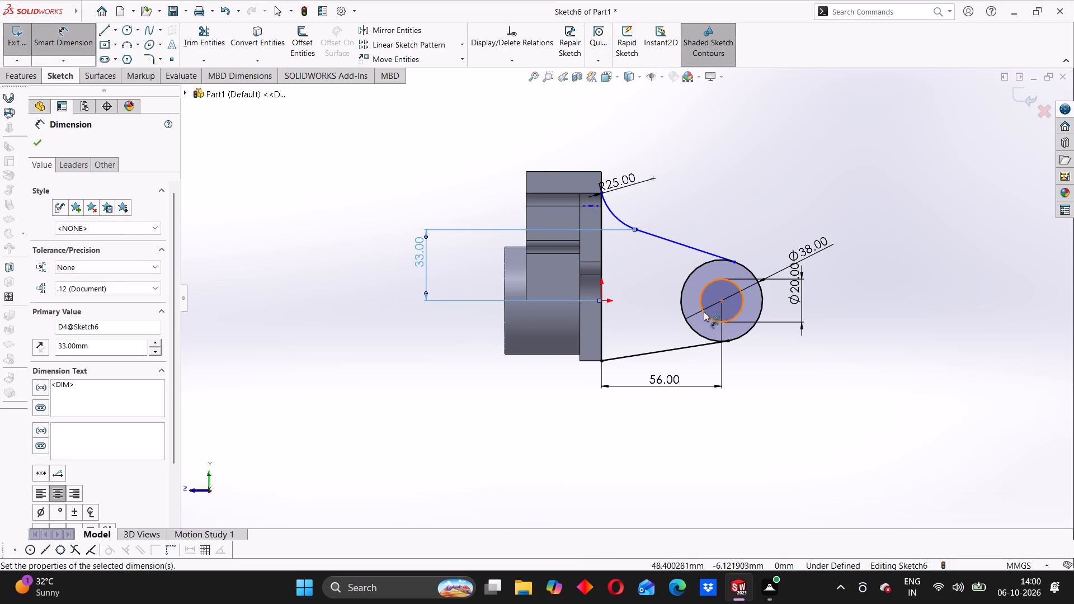
Add a driven vertical dimension between the plate's bottom corner and the origin.
left_click(602, 362)
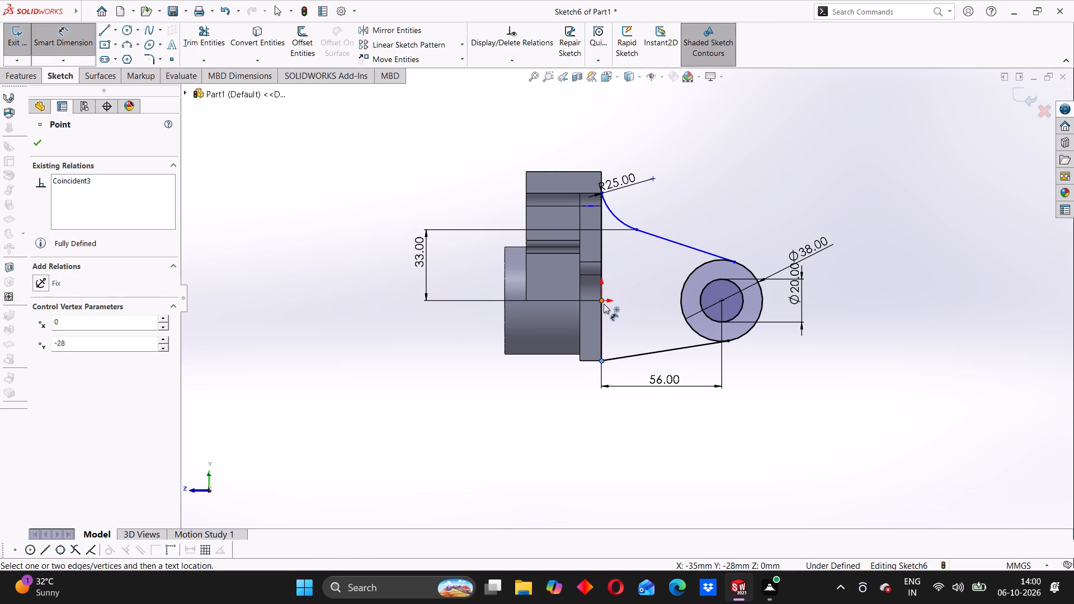
left_click(604, 304)
left_click(448, 314)
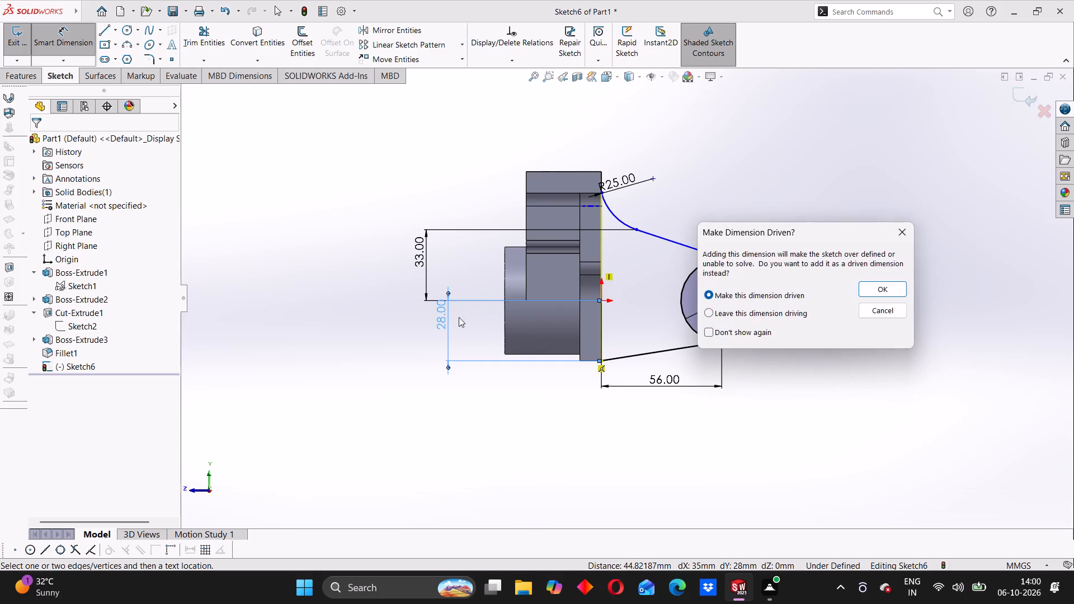
left_click(880, 288)
left_click(699, 145)
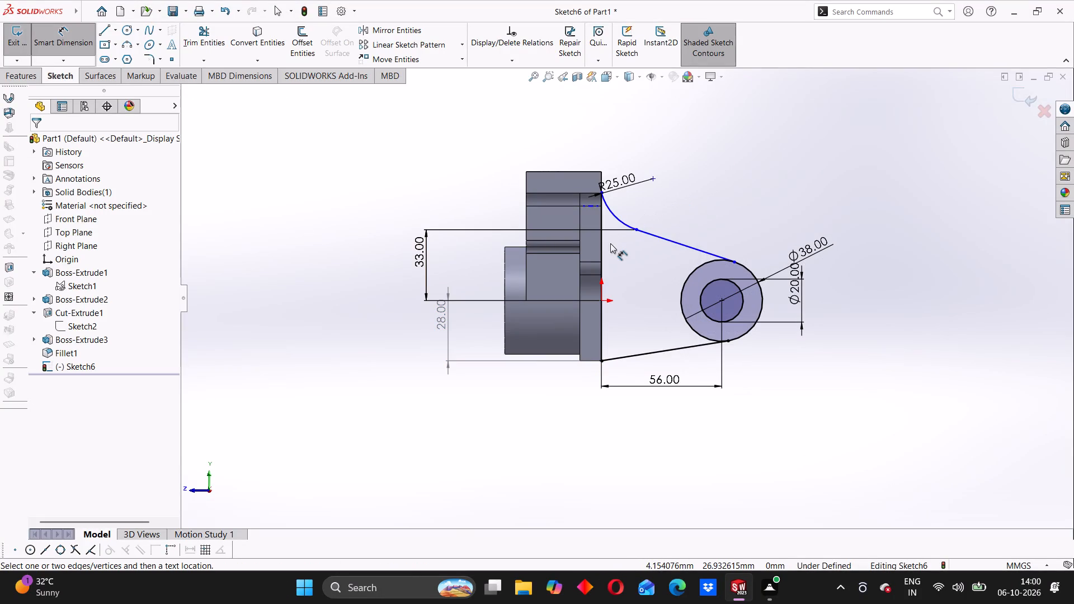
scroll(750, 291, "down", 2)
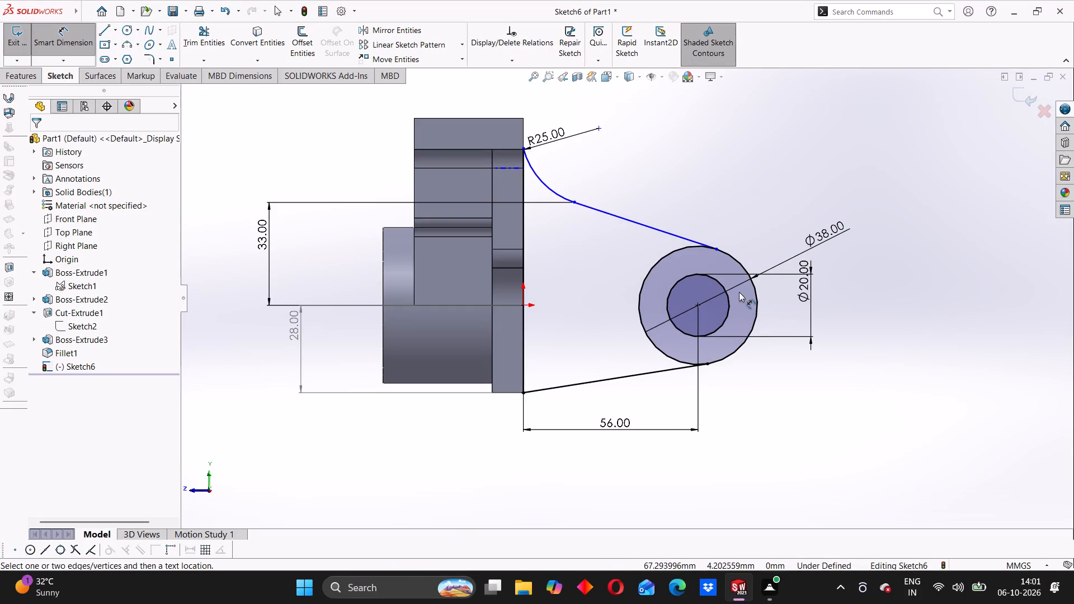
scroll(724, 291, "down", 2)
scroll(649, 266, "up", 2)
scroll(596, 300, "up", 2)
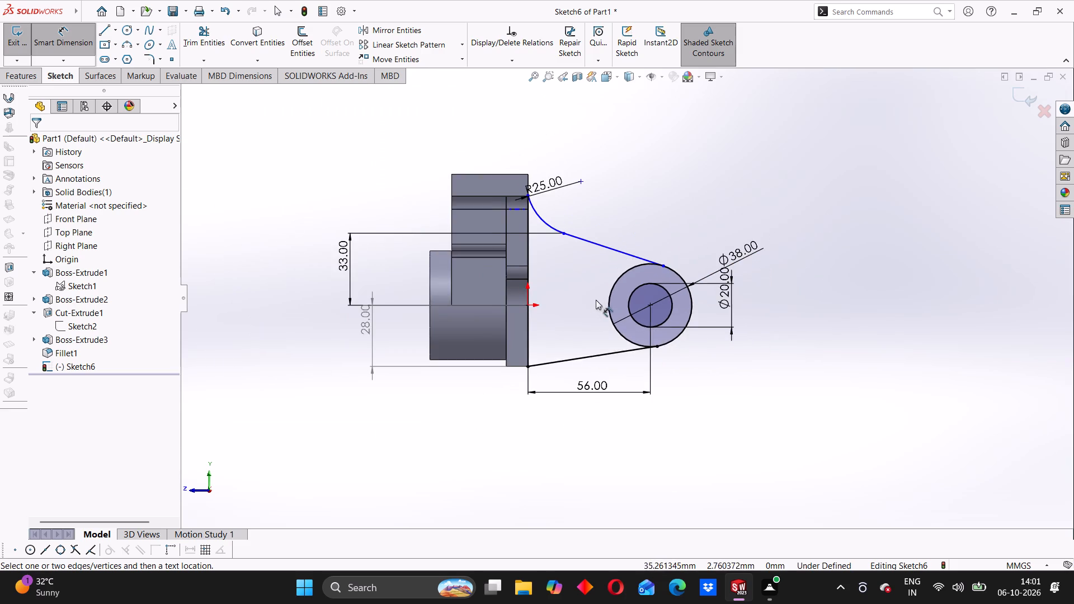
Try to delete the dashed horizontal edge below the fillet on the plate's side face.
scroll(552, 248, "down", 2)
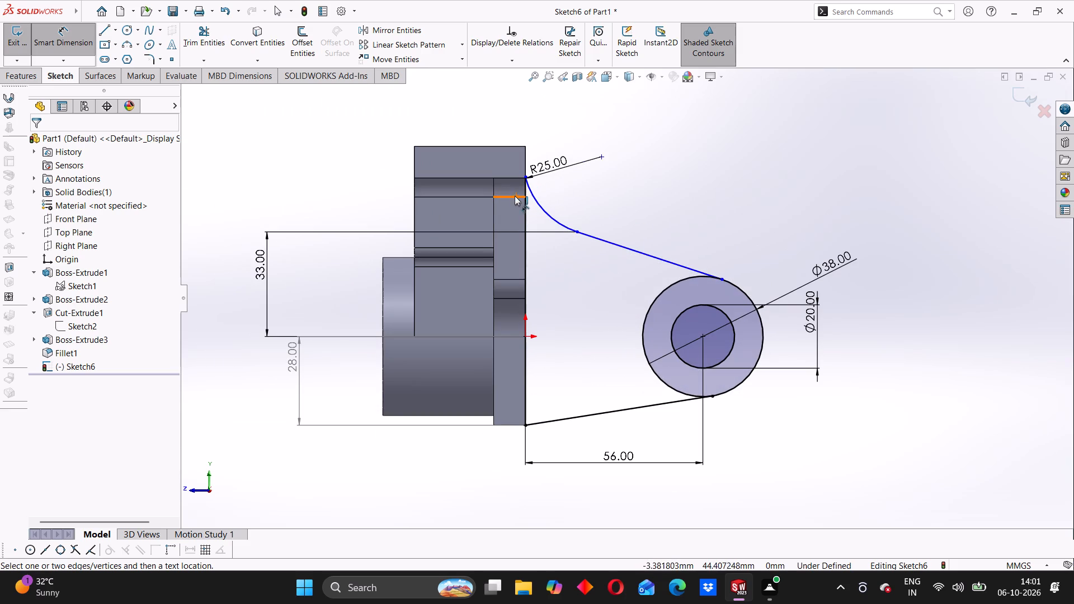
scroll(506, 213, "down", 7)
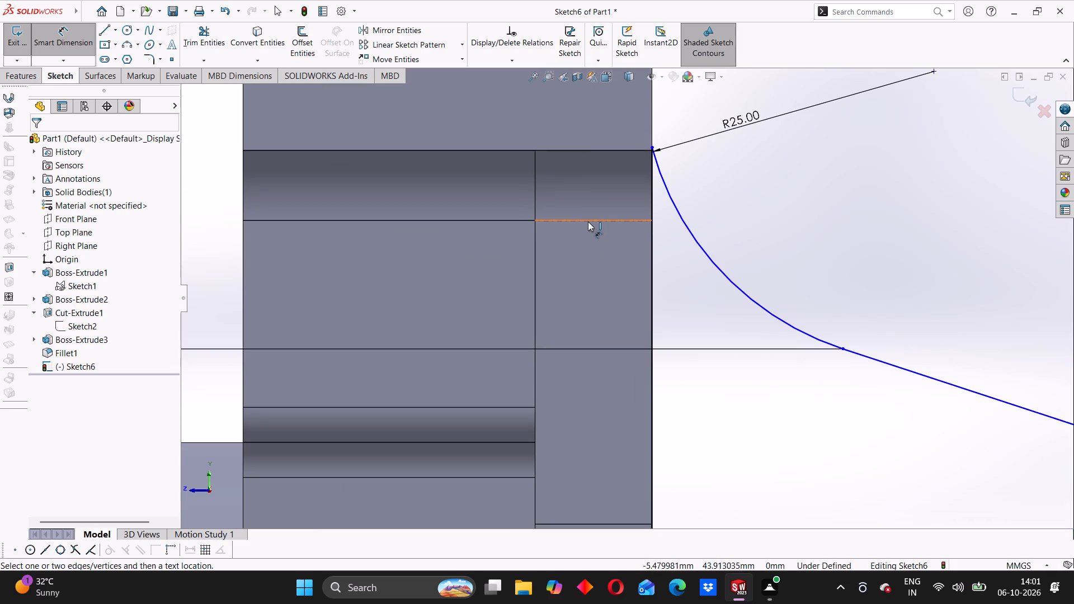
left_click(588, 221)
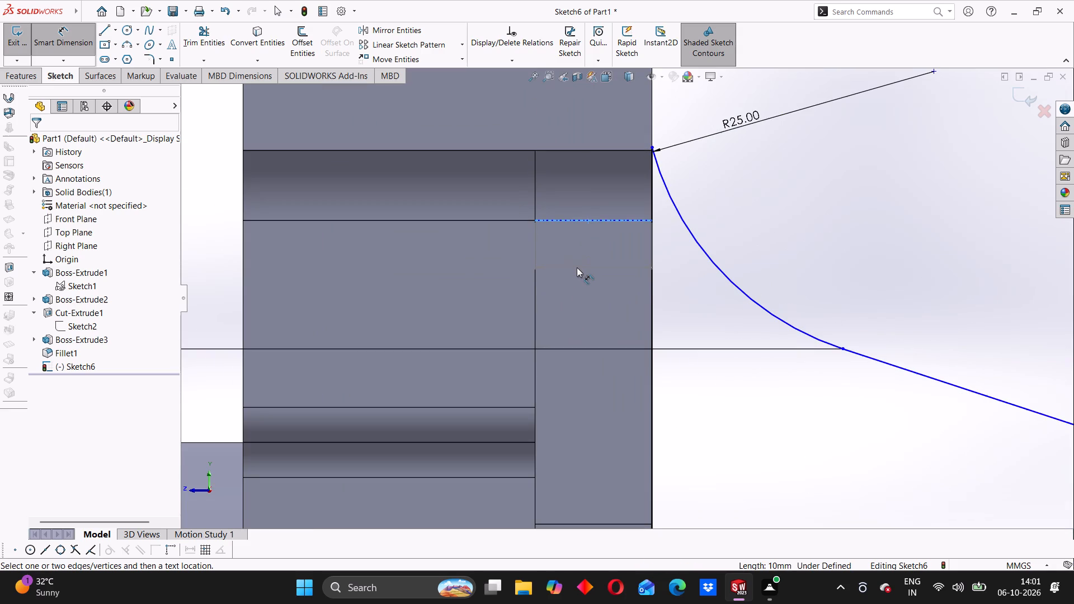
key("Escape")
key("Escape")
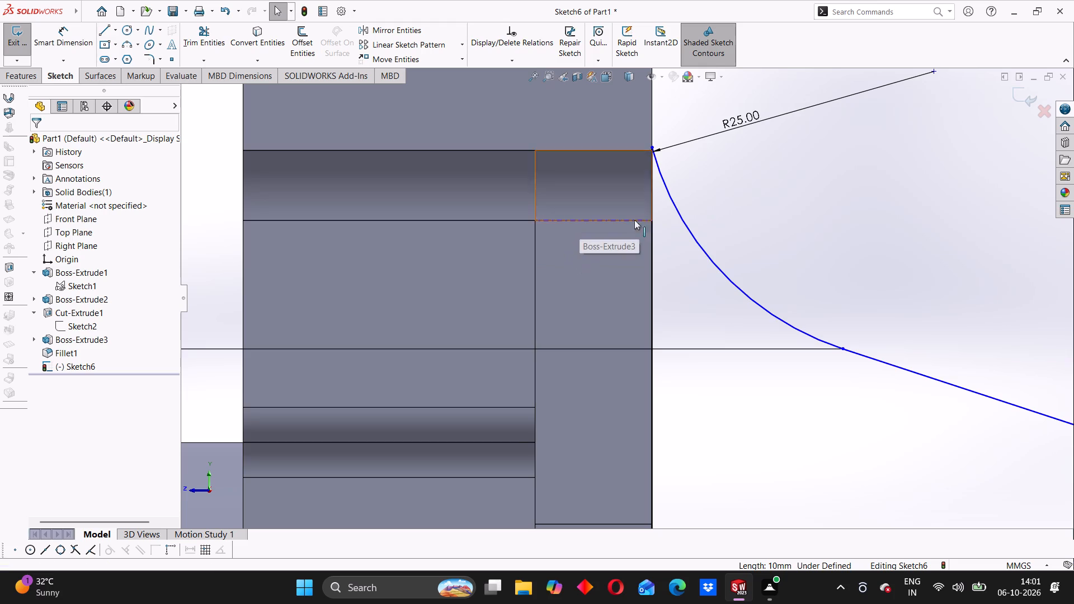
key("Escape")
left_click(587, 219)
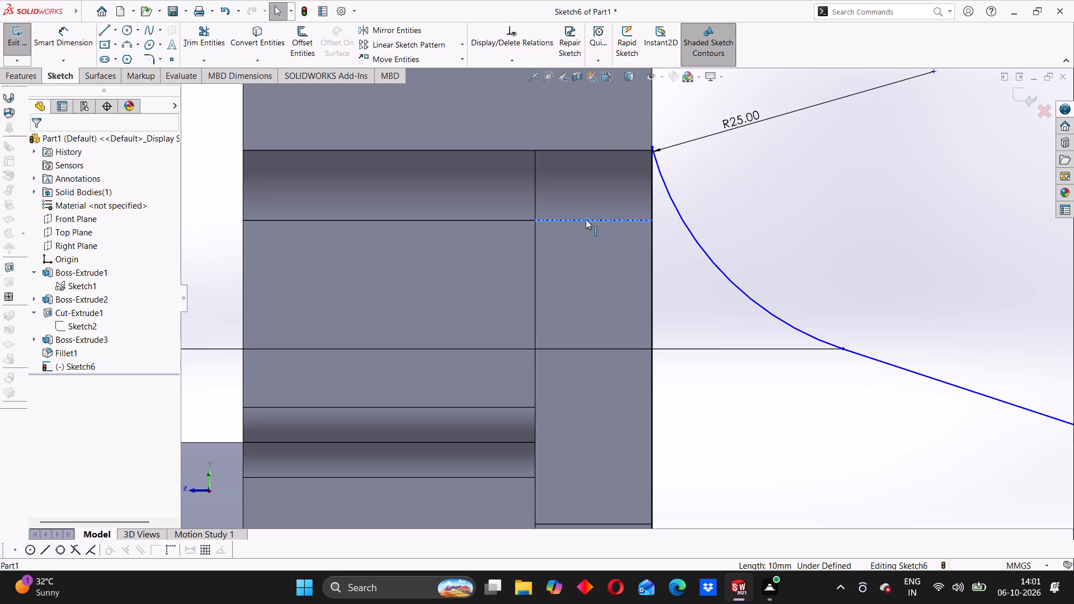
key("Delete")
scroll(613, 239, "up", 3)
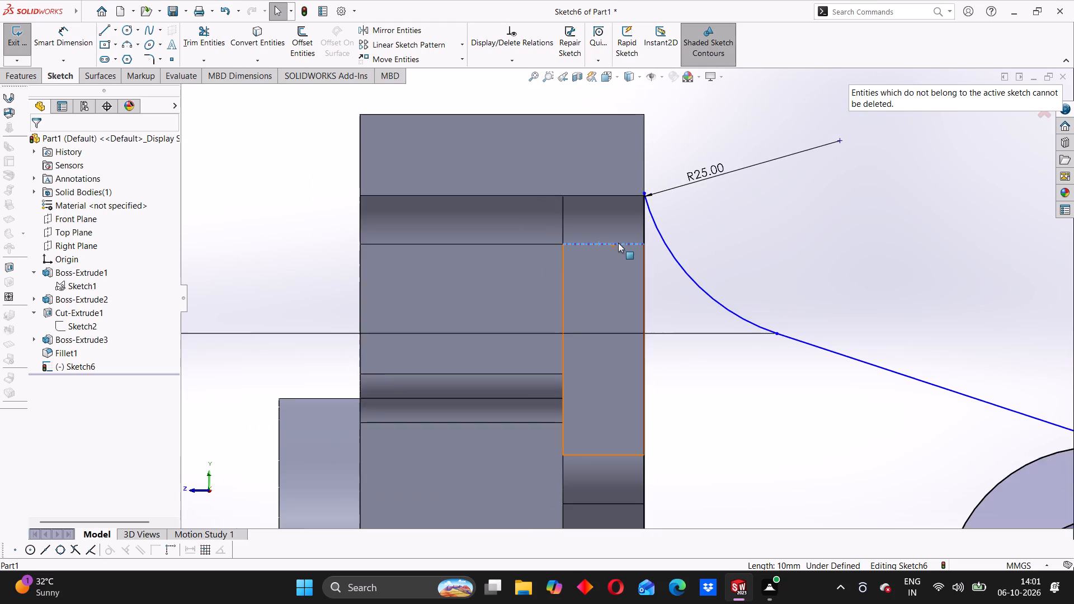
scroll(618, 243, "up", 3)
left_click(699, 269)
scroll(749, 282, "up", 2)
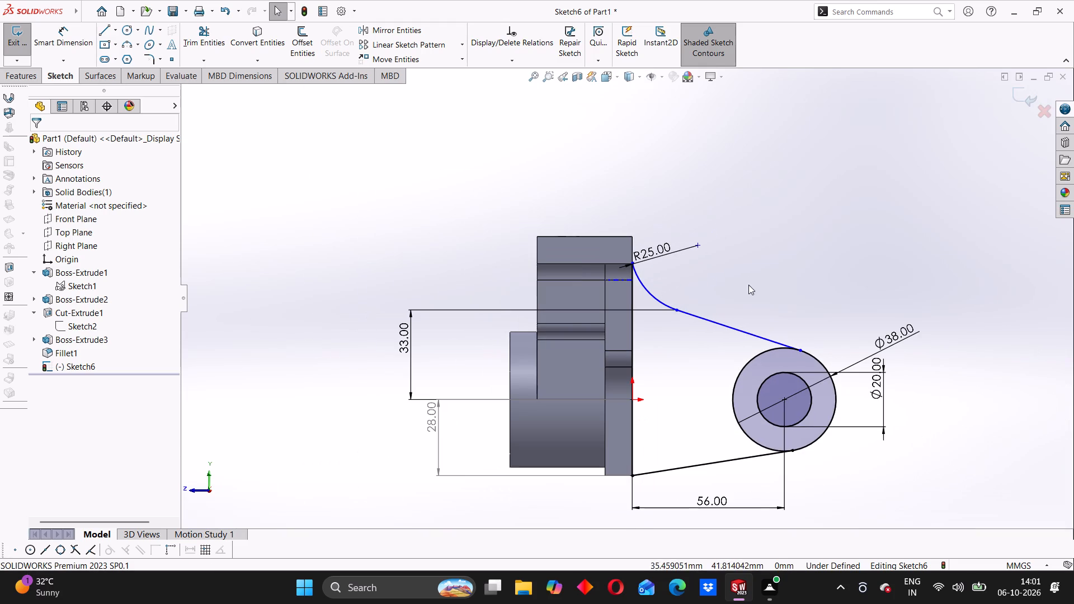
Add a vertical dimension between the R25 arc's centre and the origin, accepting its current value.
left_click(88, 45)
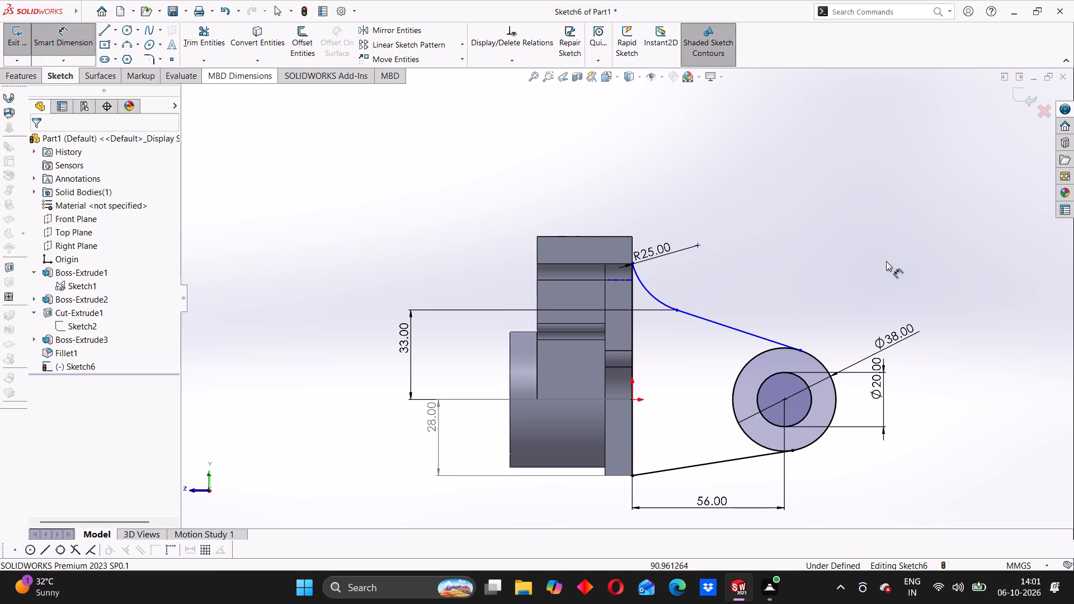
left_click(698, 244)
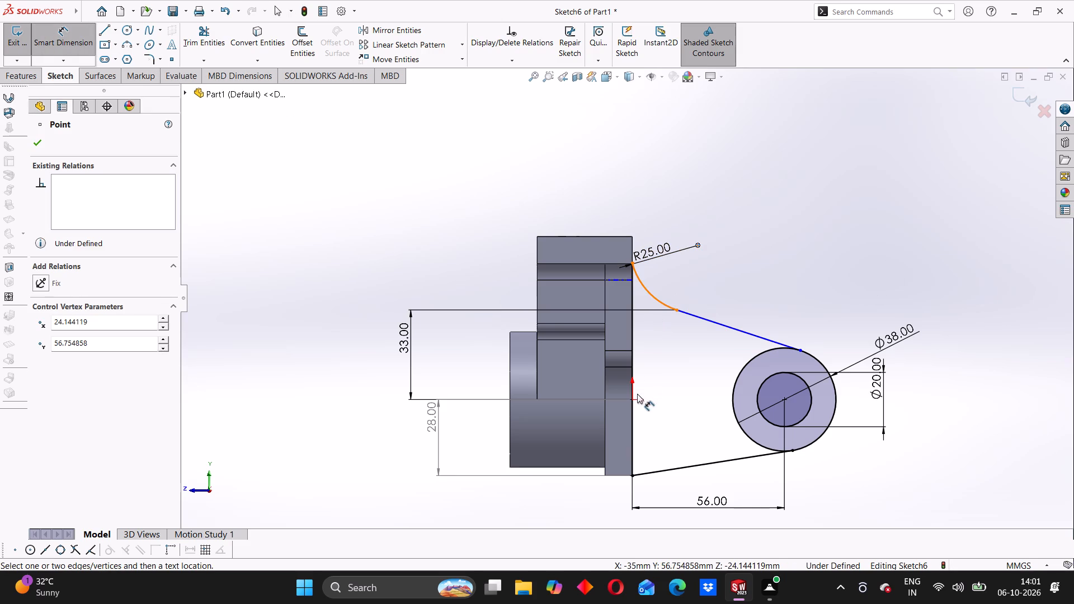
left_click(633, 399)
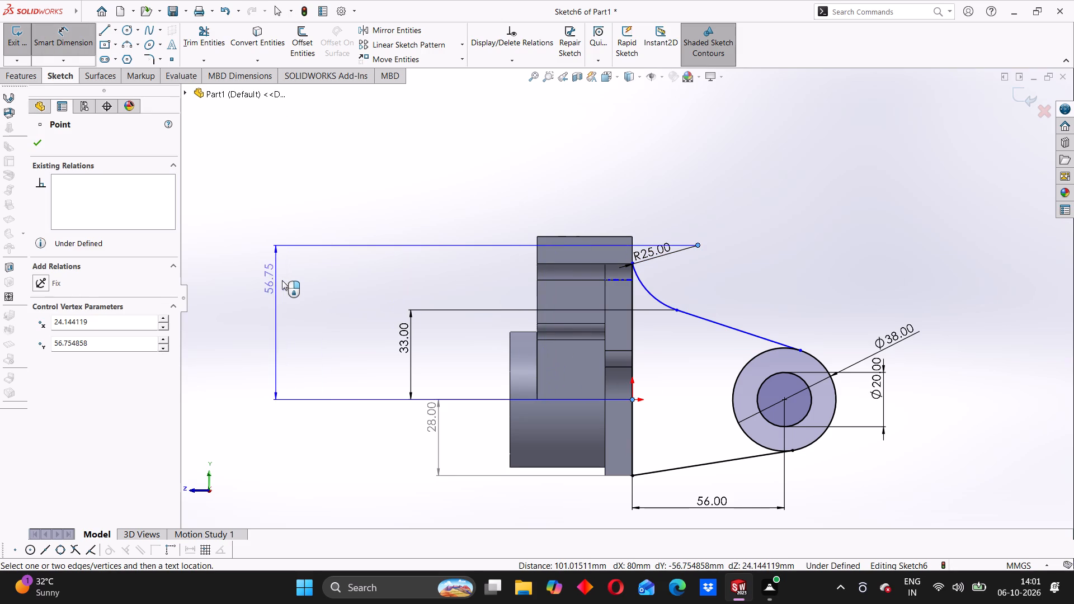
left_click(295, 282)
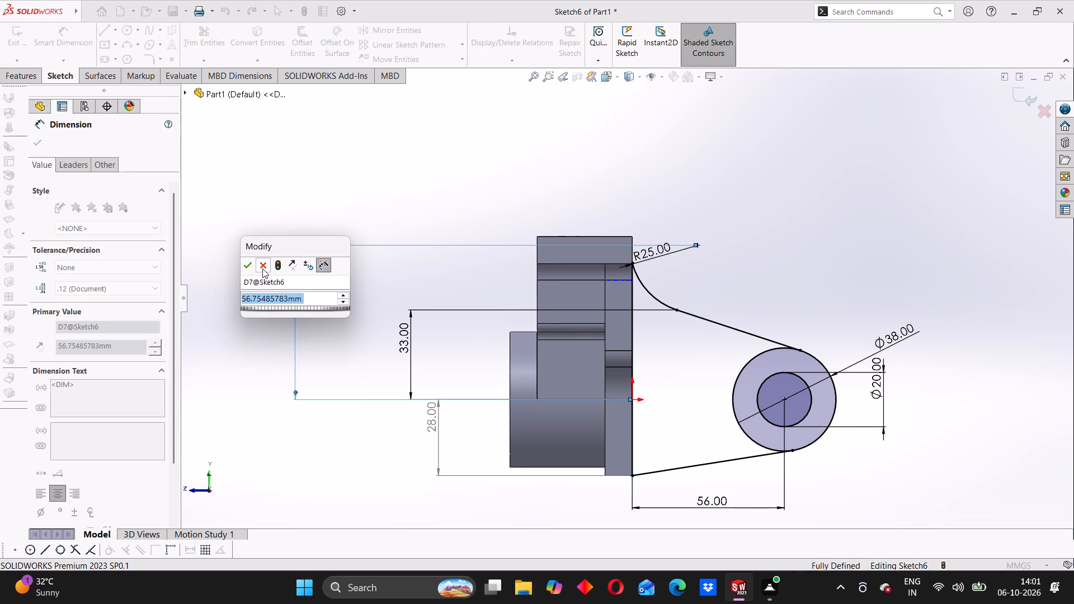
left_click(251, 265)
left_click(433, 154)
Examine the arm's profile sketch against the bracket from several angles.
scroll(617, 330, "up", 4)
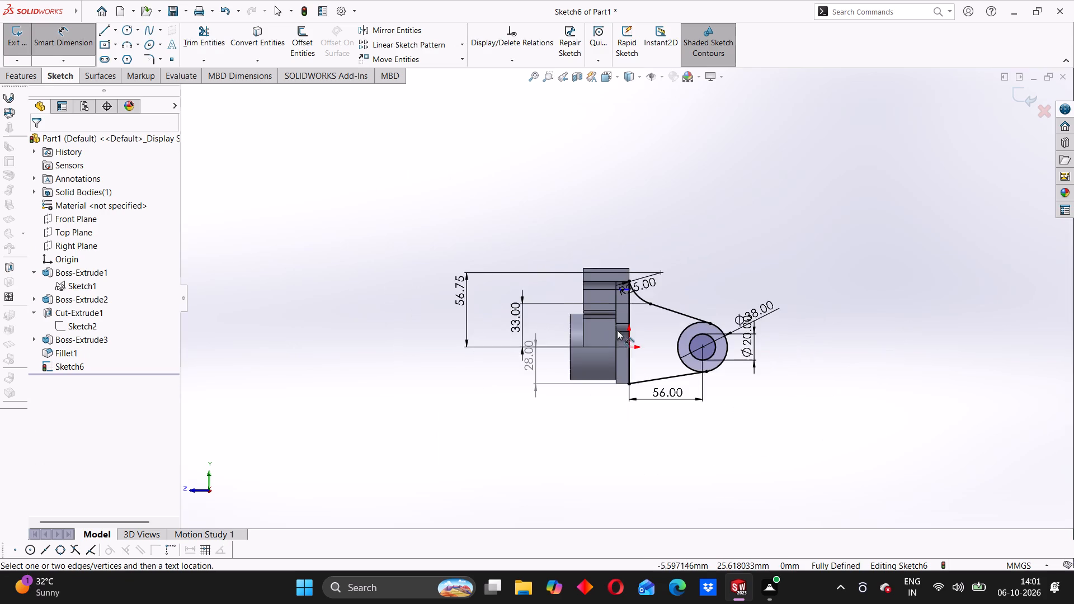
scroll(620, 345, "up", 2)
middle_click_drag(616, 398, 491, 369)
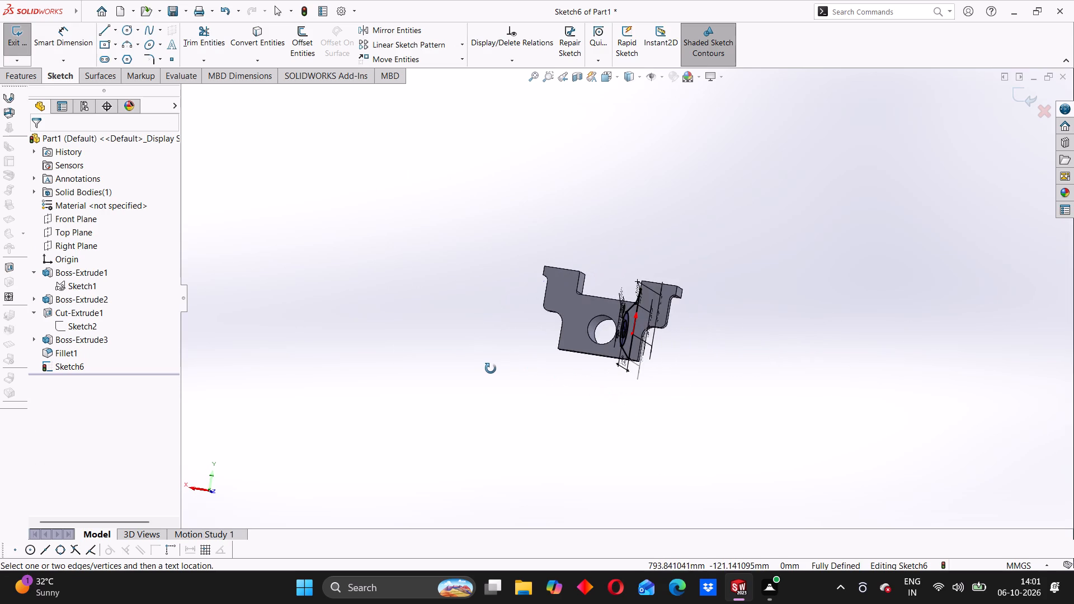
middle_click_drag(491, 369, 520, 385)
scroll(610, 381, "down", 2)
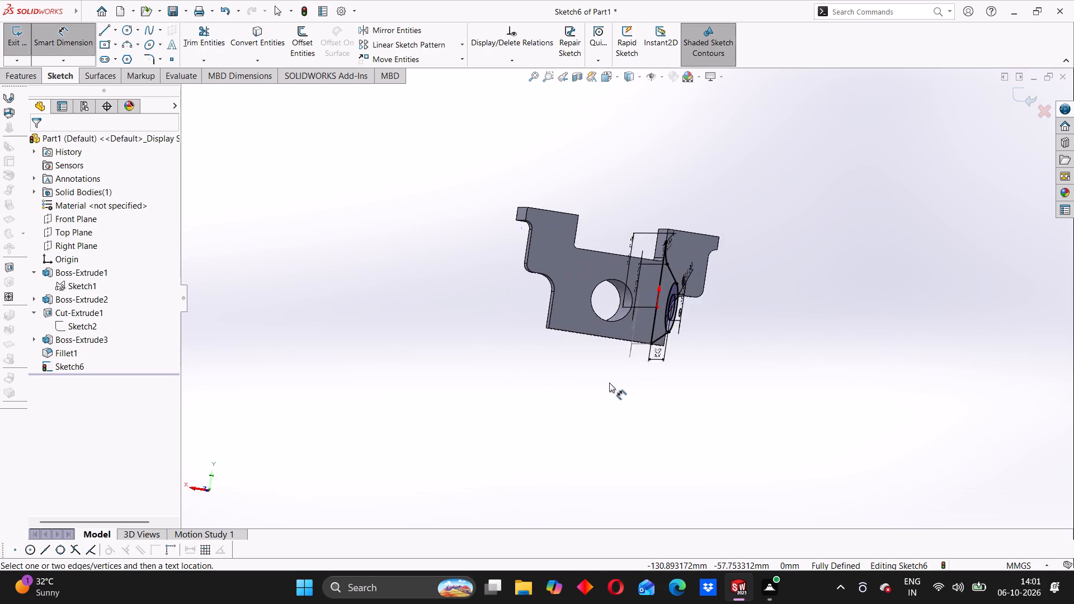
scroll(609, 383, "down", 2)
middle_click_drag(605, 390, 683, 409)
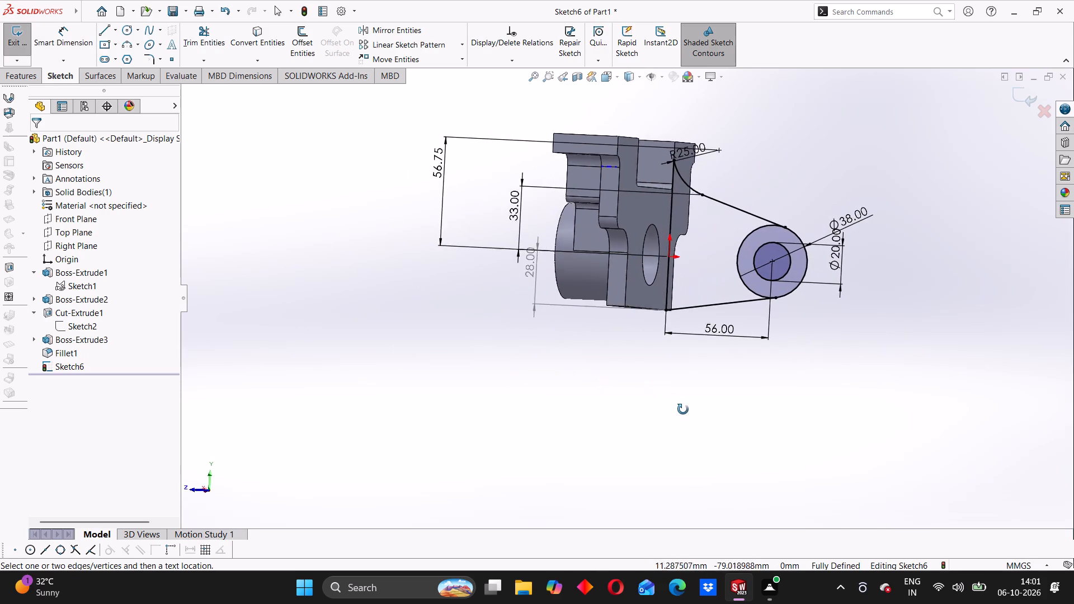
middle_click_drag(683, 409, 679, 418)
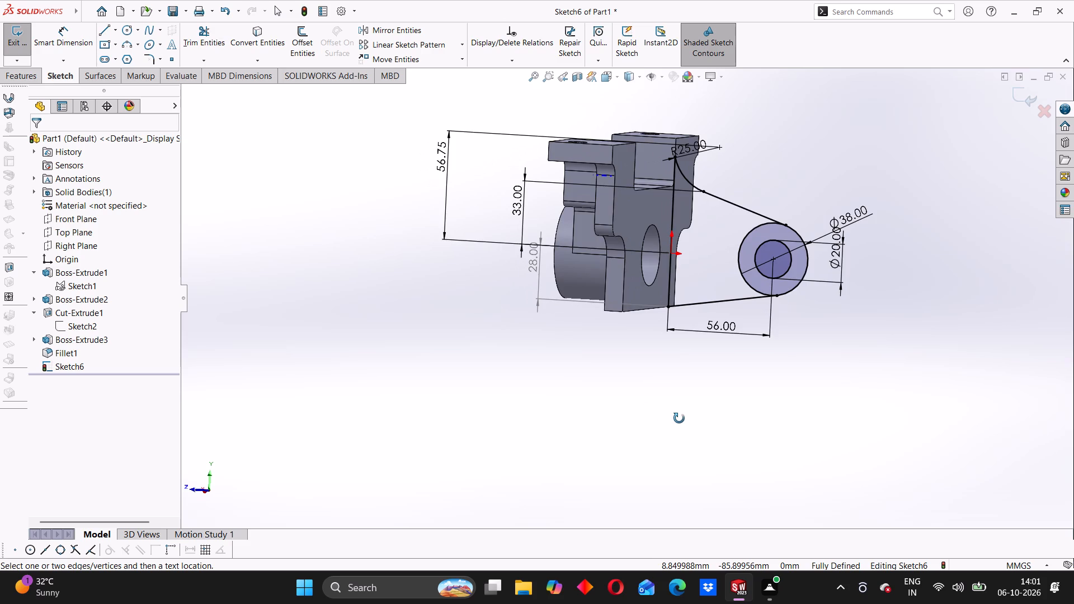
middle_click_drag(679, 418, 650, 412)
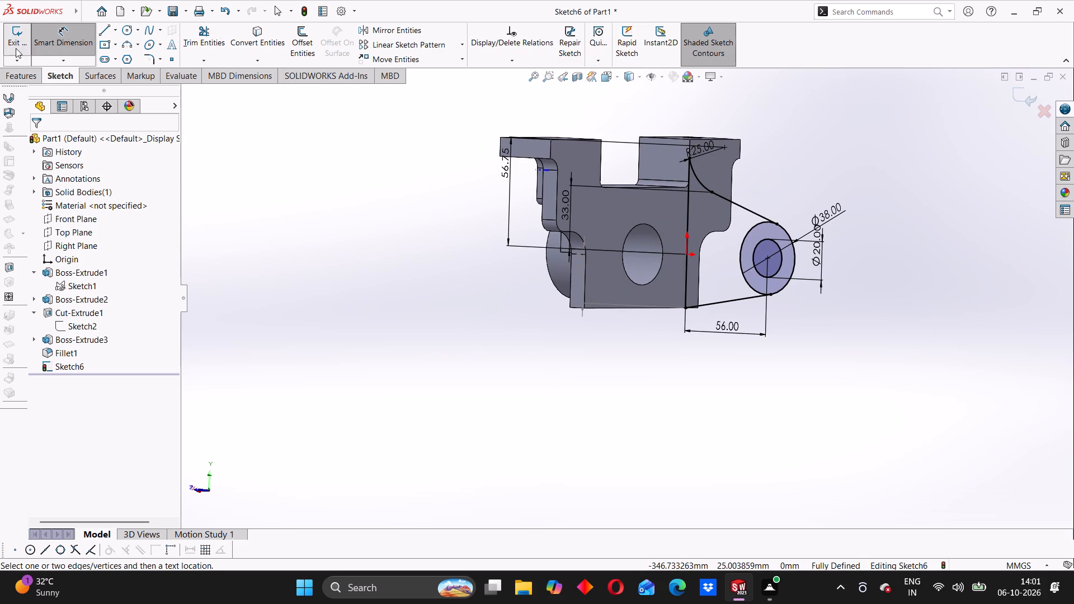
Extrude the sketch region between the plate and the outer circle 10 mm, using the Mid Plane end condition.
left_click(29, 81)
left_click(36, 53)
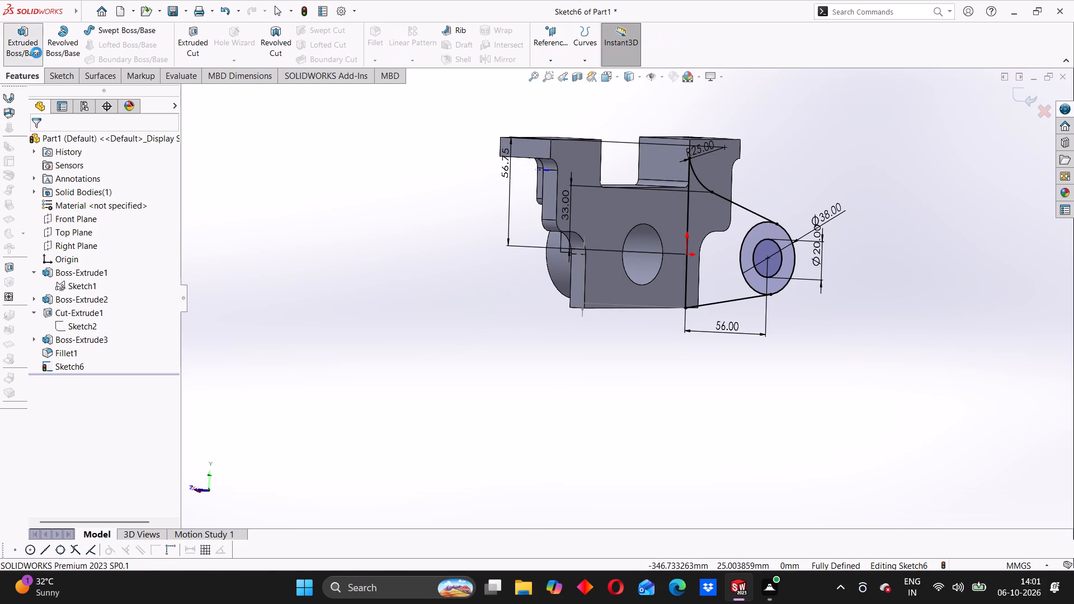
left_click(708, 271)
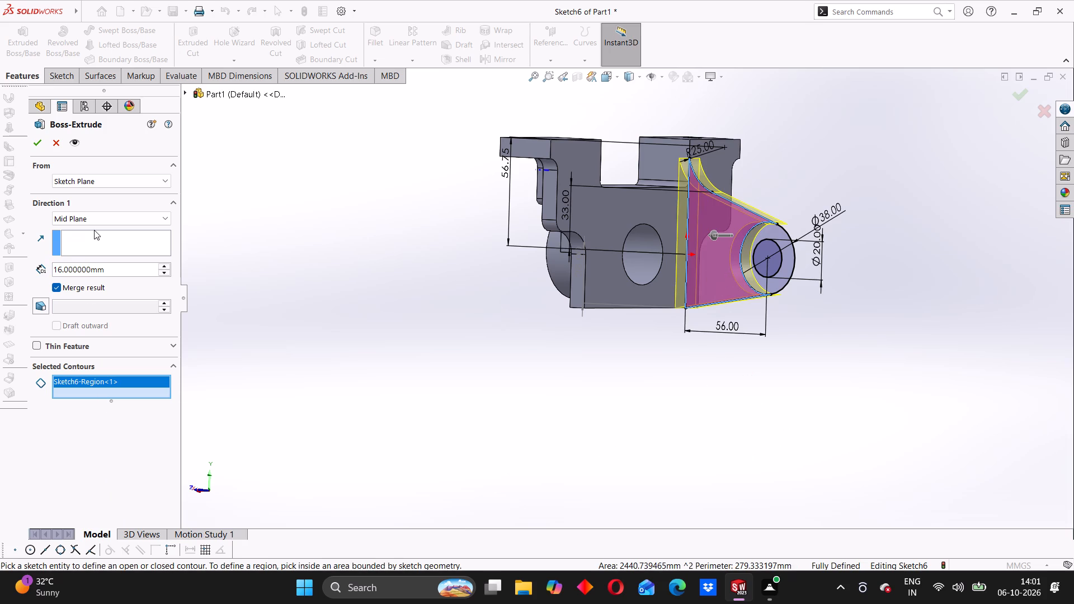
left_click(103, 220)
left_click(78, 289)
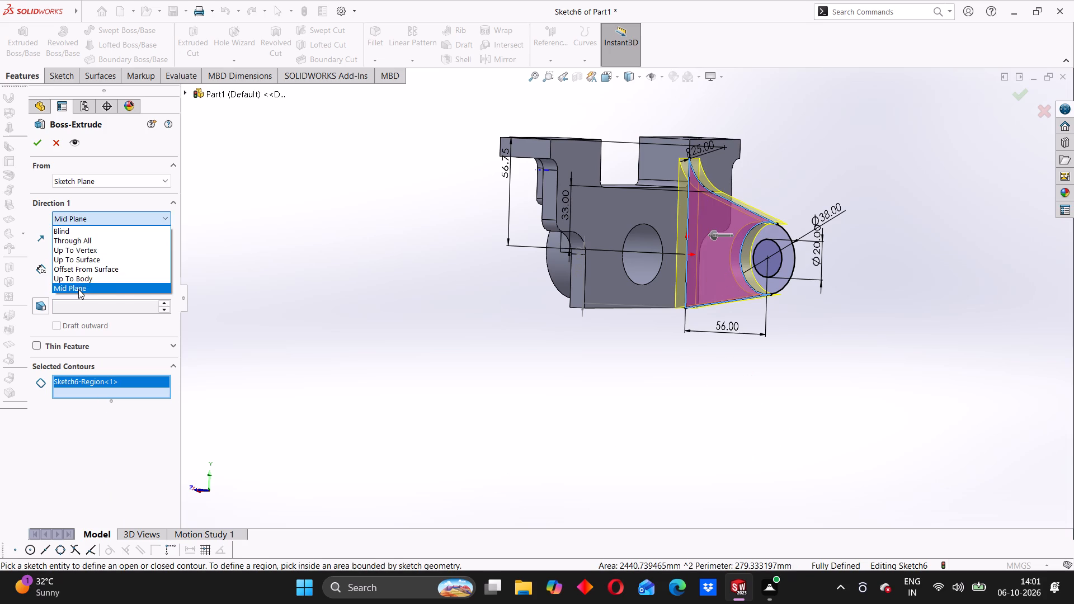
left_click_drag(109, 269, 50, 265)
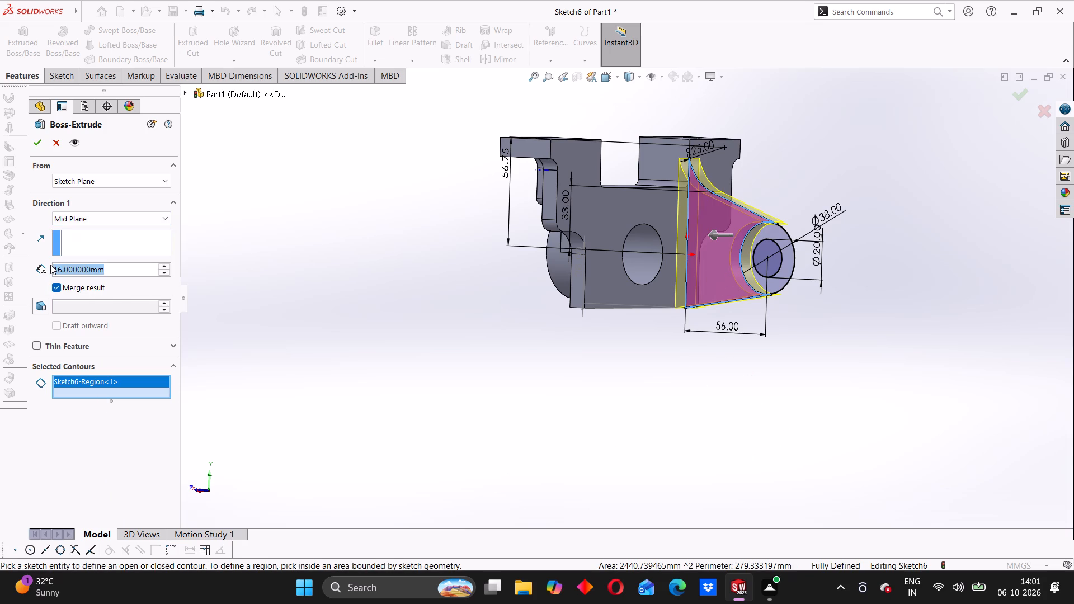
type("10")
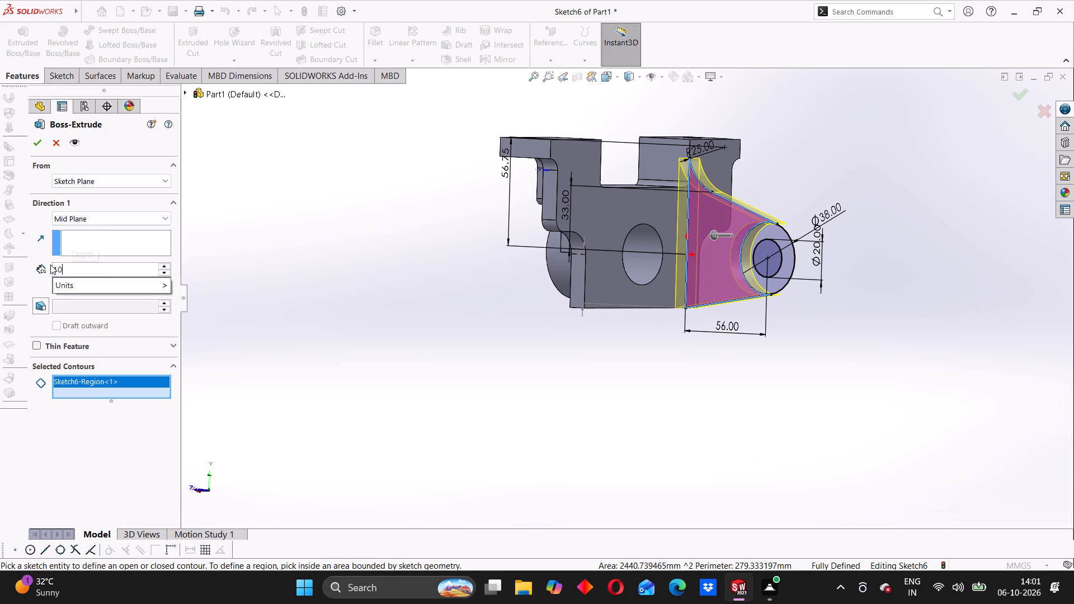
key("Return")
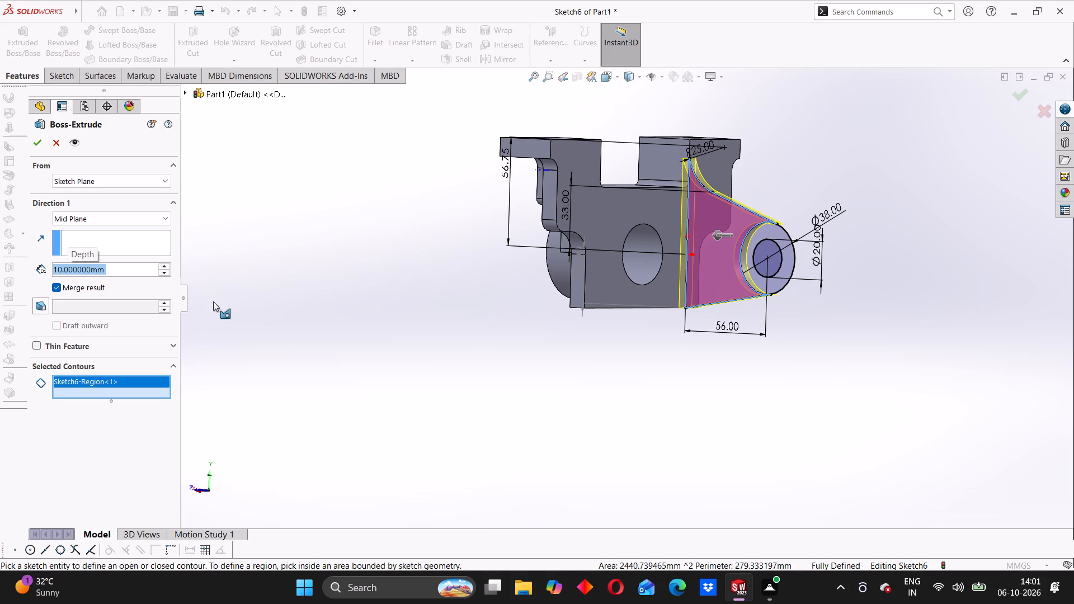
left_click(213, 301)
middle_click_drag(731, 341, 683, 356)
scroll(734, 295, "down", 1)
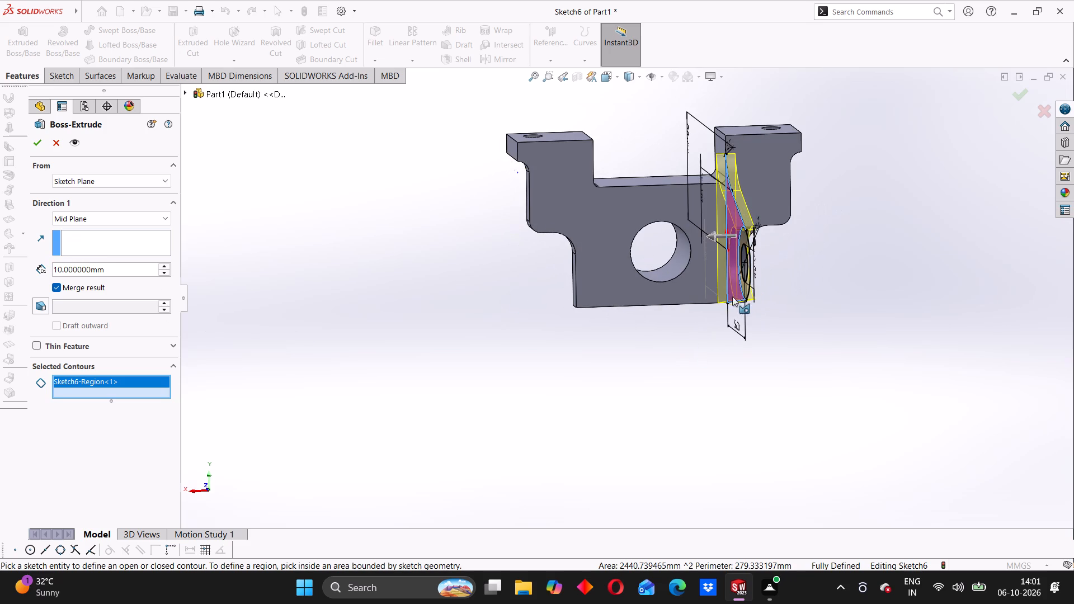
left_click(35, 139)
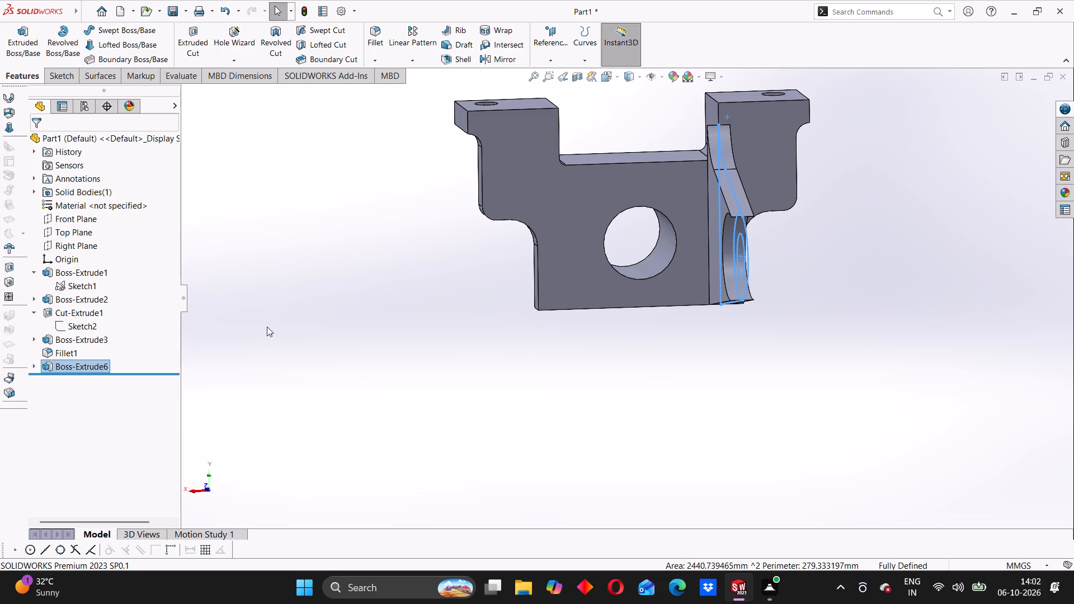
Examine the extruded arm web and its position against the plate from several angles.
scroll(610, 291, "down", 1)
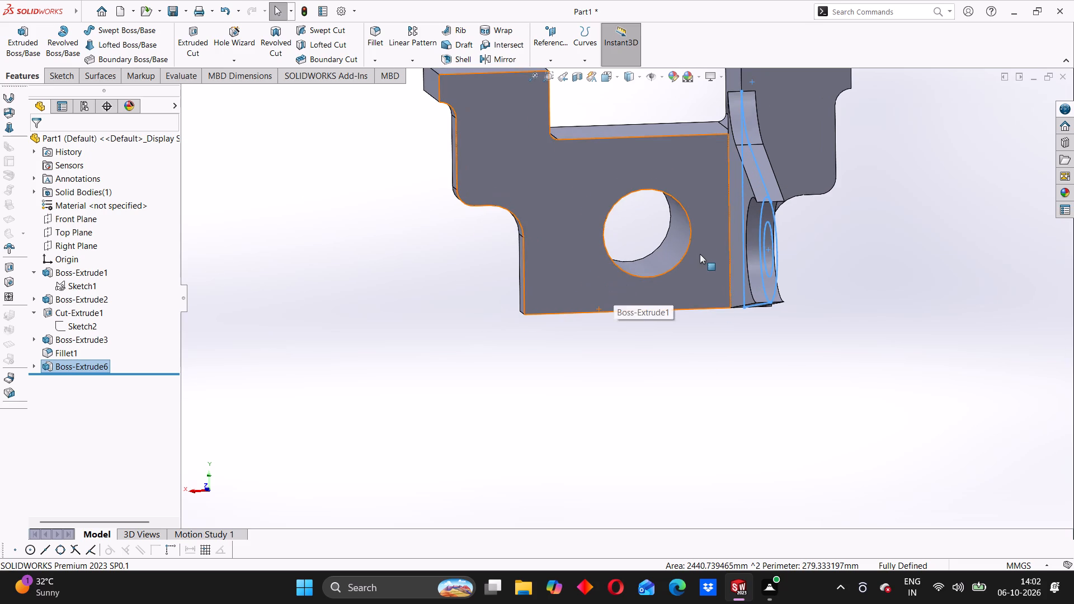
scroll(701, 254, "down", 1)
scroll(699, 271, "up", 3)
middle_click_drag(695, 351, 680, 351)
middle_click_drag(648, 345, 648, 350)
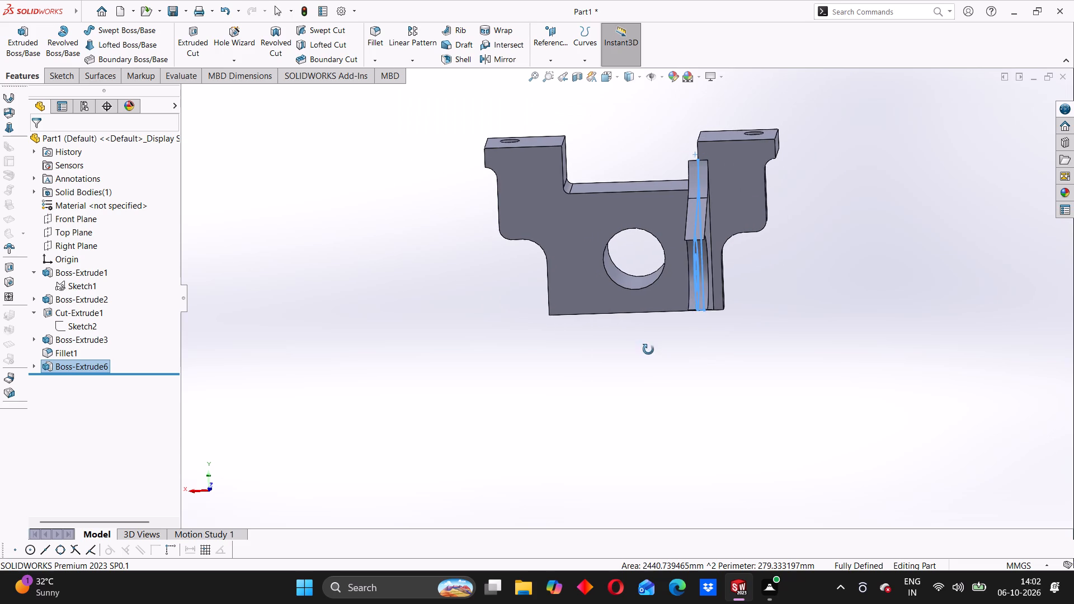
middle_click_drag(648, 350, 649, 351)
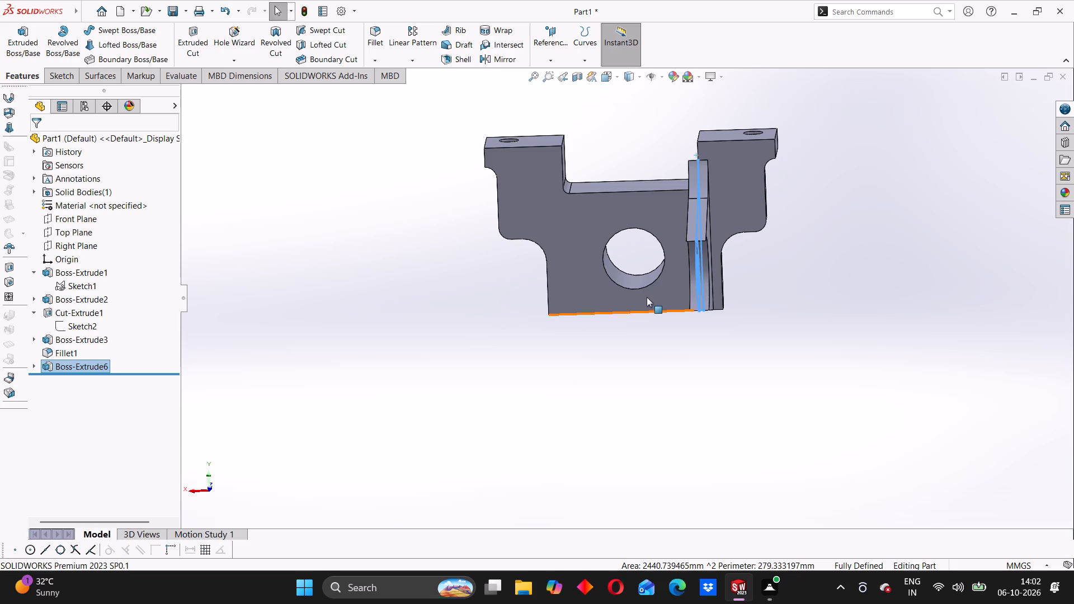
scroll(647, 297, "down", 2)
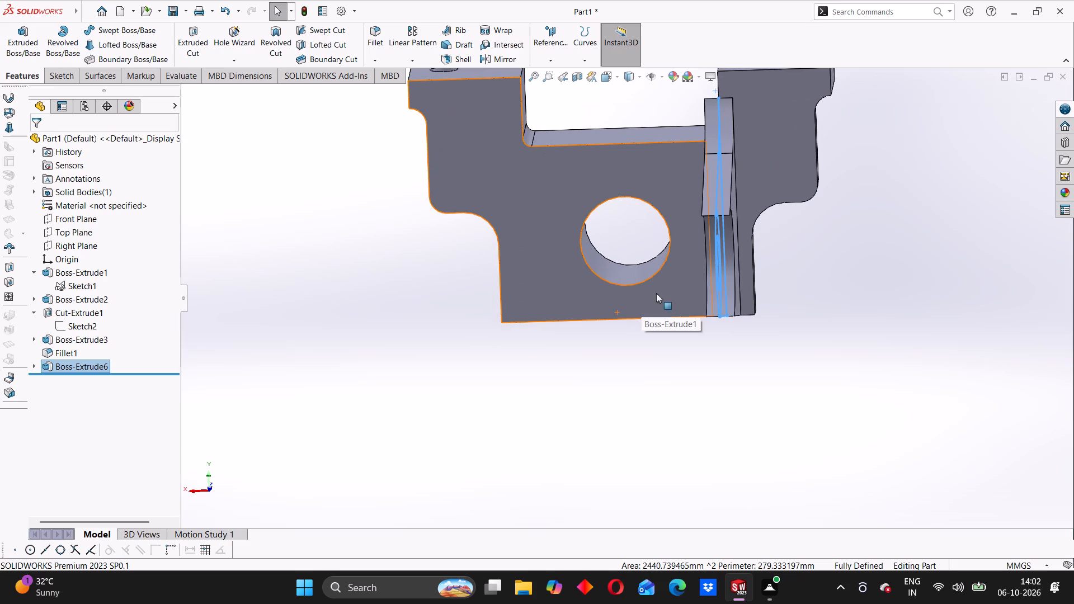
middle_click_drag(624, 282, 646, 256)
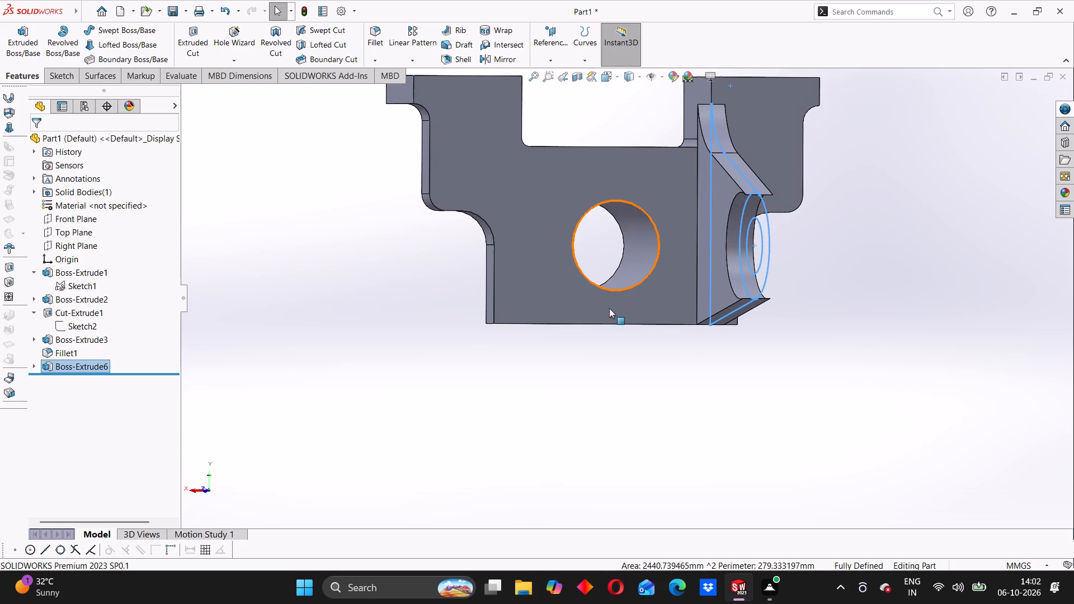
middle_click_drag(658, 367, 649, 373)
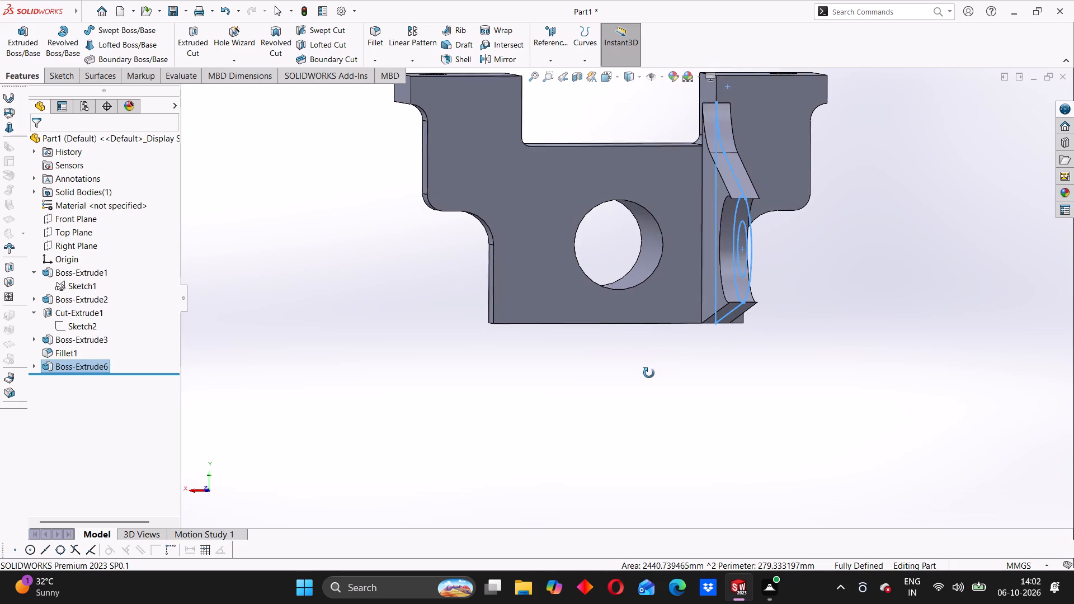
middle_click_drag(649, 373, 648, 373)
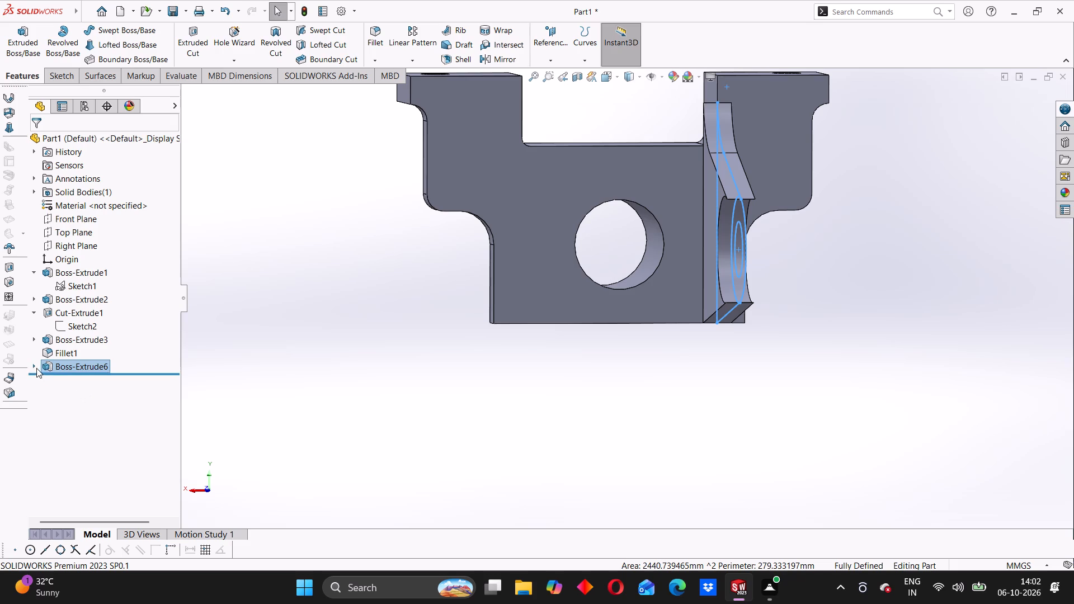
Set up a 16 mm Mid Plane extrusion of the arm sketch's ring region between the two concentric circles, merging the result.
left_click(35, 367)
left_click(66, 377)
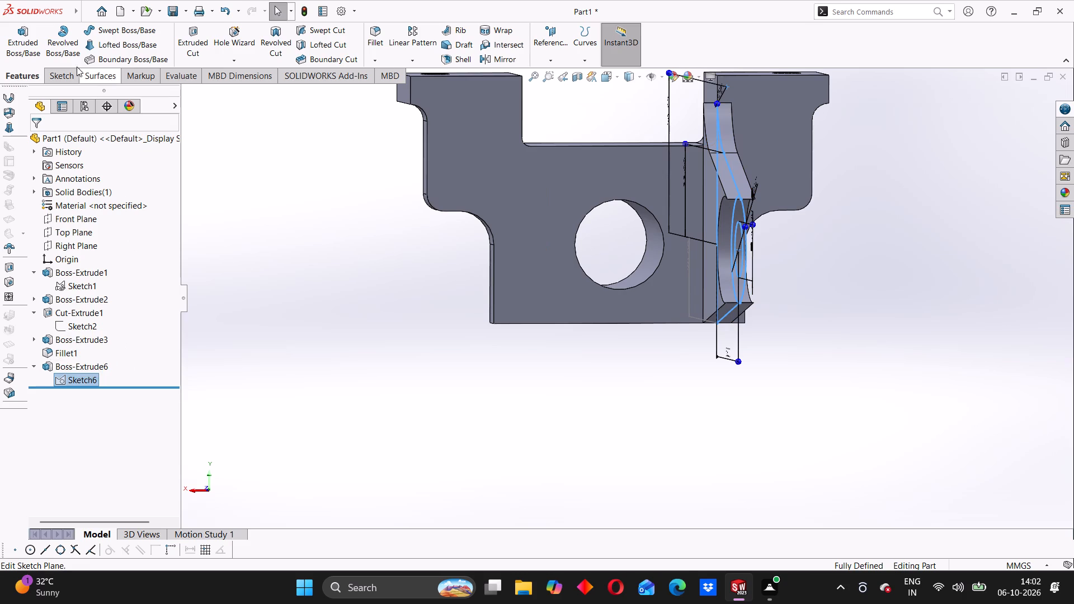
left_click(29, 36)
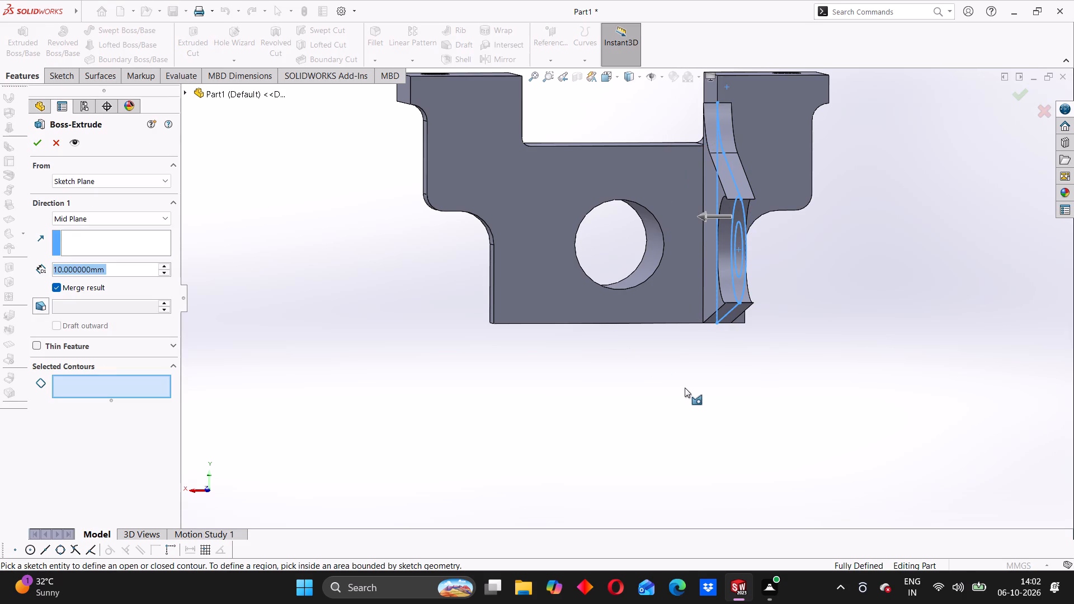
middle_click_drag(685, 388, 706, 398)
left_click(759, 223)
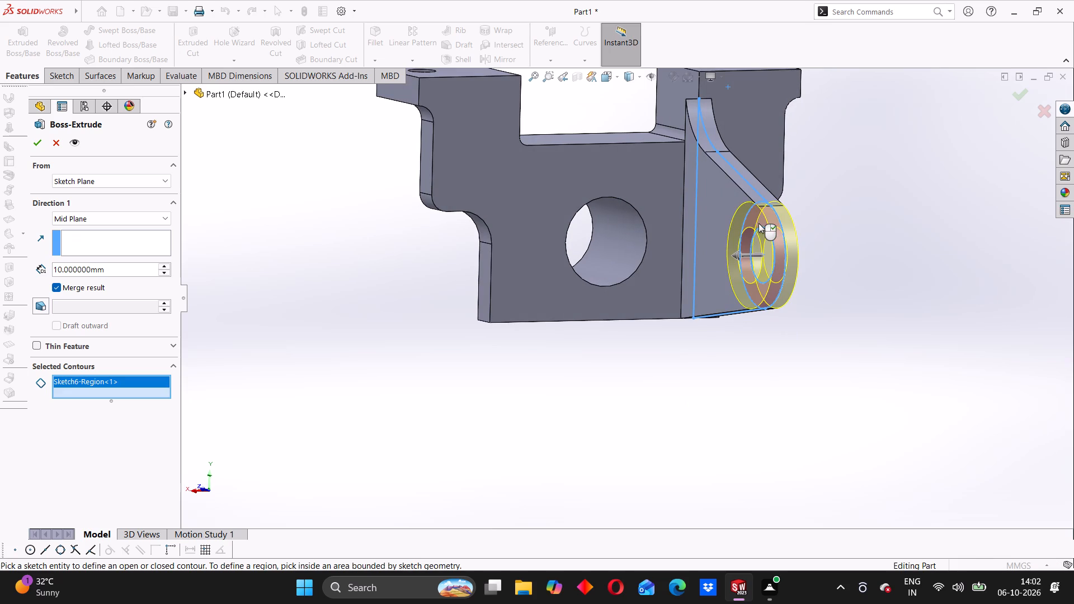
left_click_drag(105, 270, 52, 270)
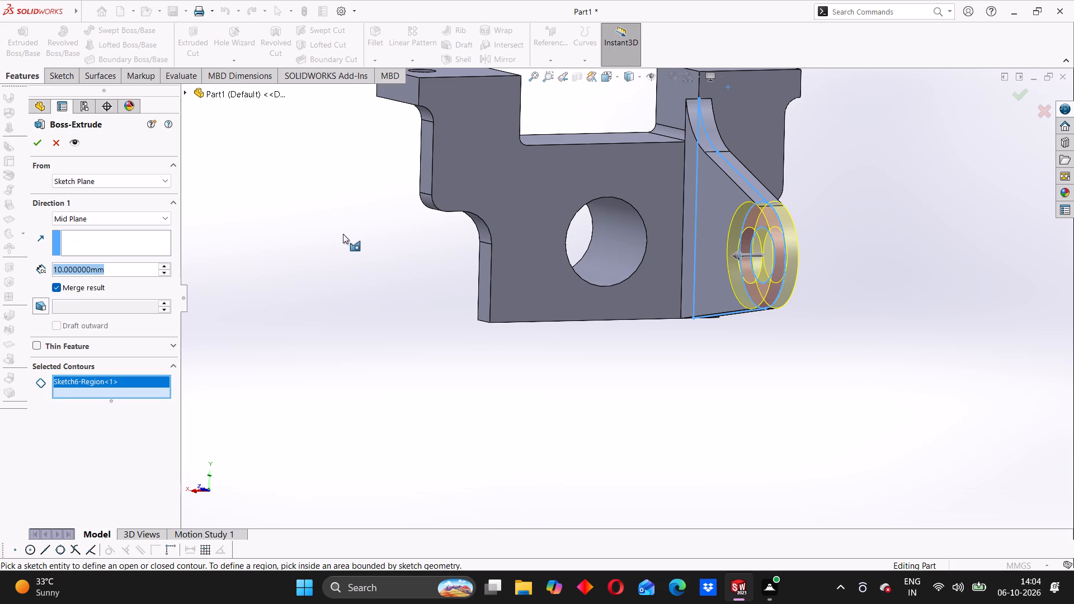
scroll(605, 239, "down", 1)
scroll(591, 292, "up", 2)
middle_click(584, 344)
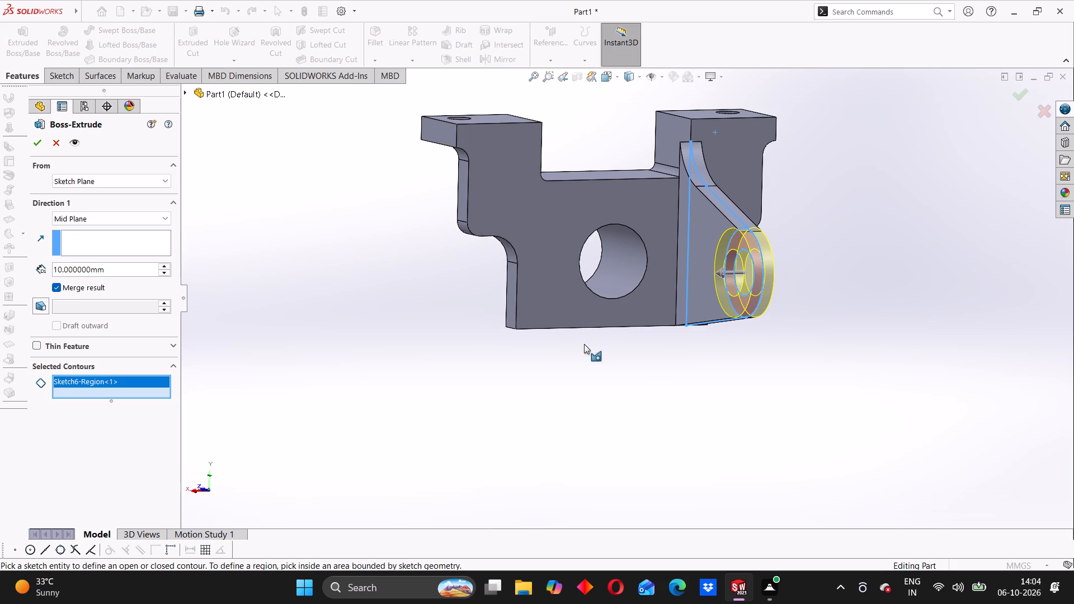
middle_click_drag(560, 346, 549, 354)
left_click_drag(119, 273, 110, 273)
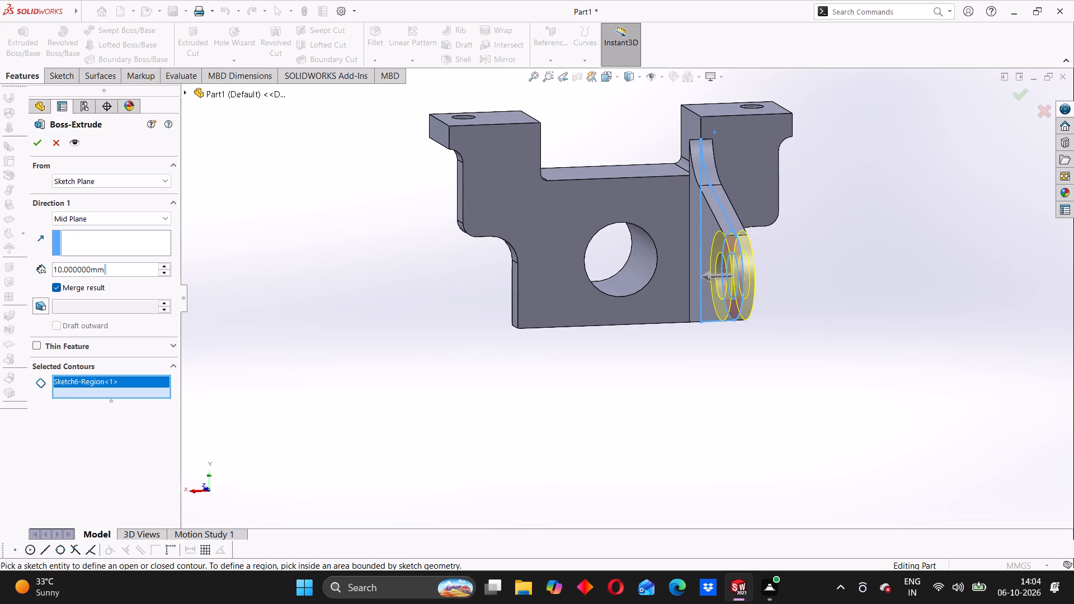
left_click_drag(110, 273, 51, 272)
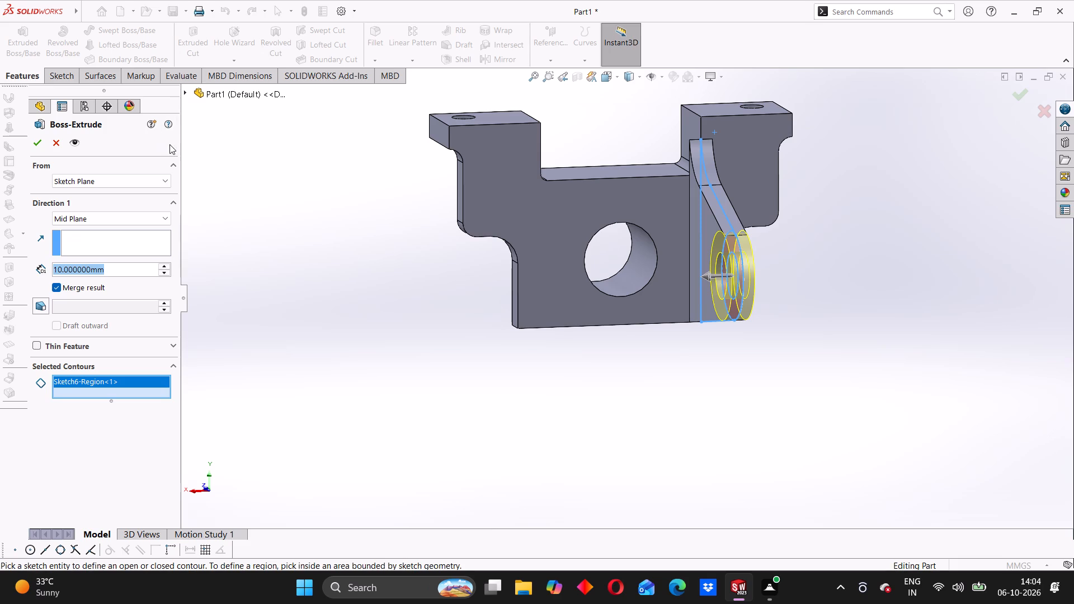
scroll(626, 253, "down", 1)
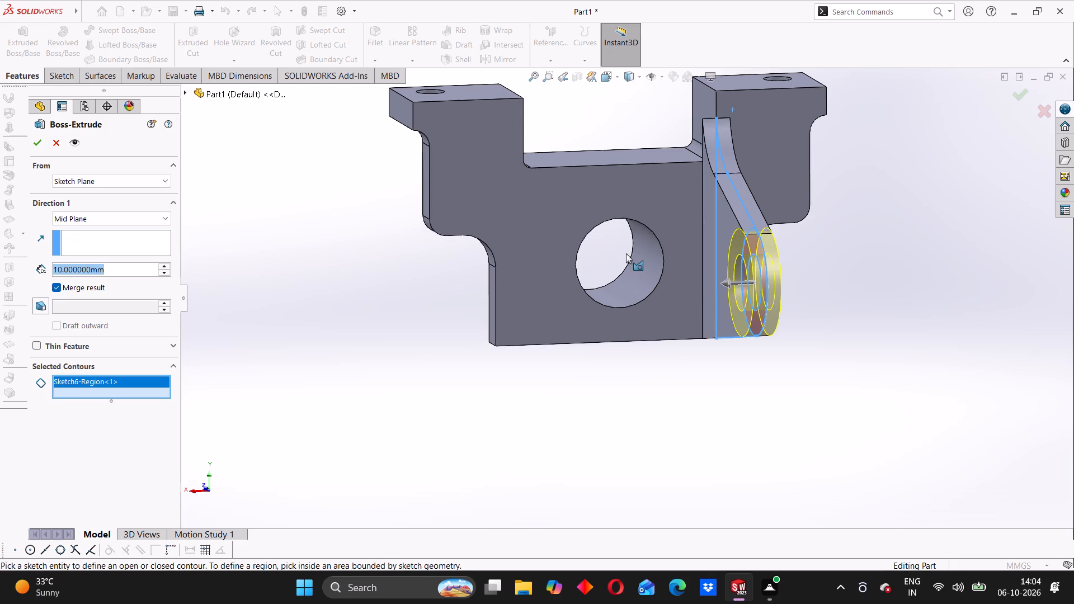
scroll(626, 253, "up", 3)
middle_click_drag(616, 367, 590, 361)
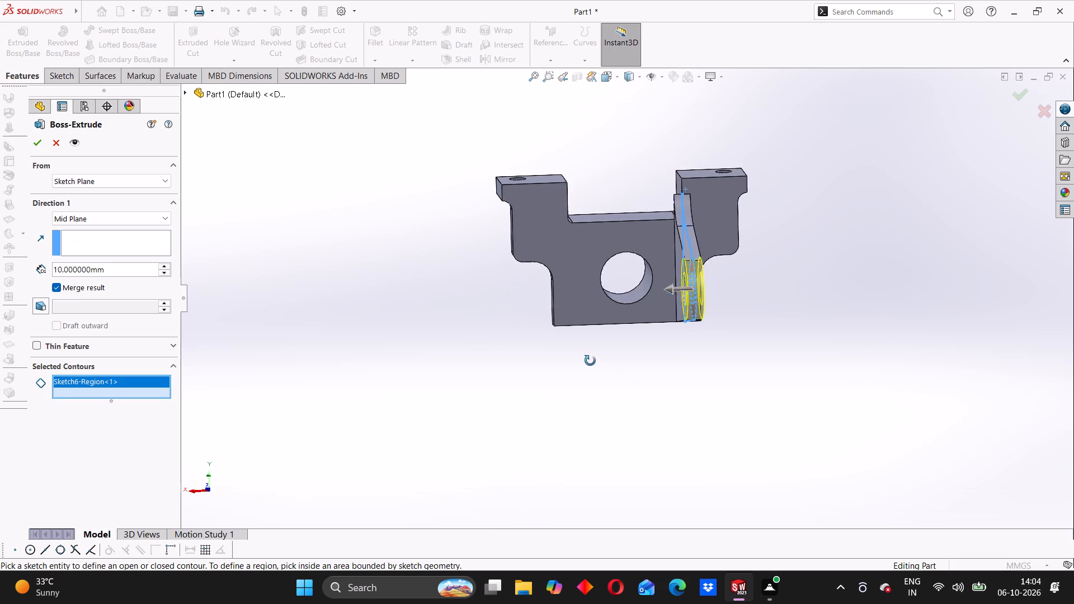
middle_click_drag(590, 361, 579, 359)
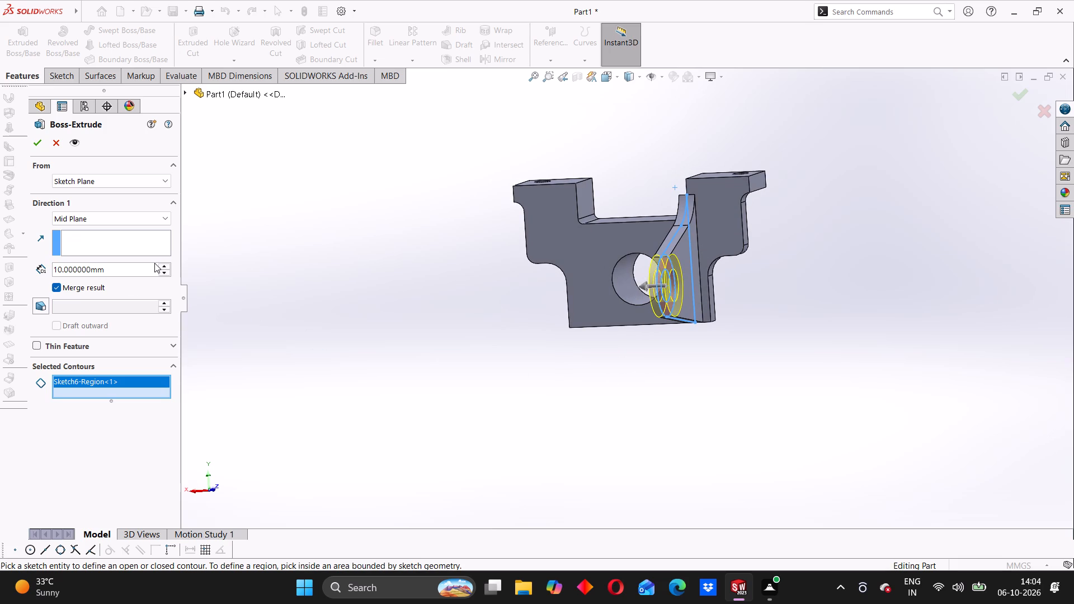
left_click(161, 264)
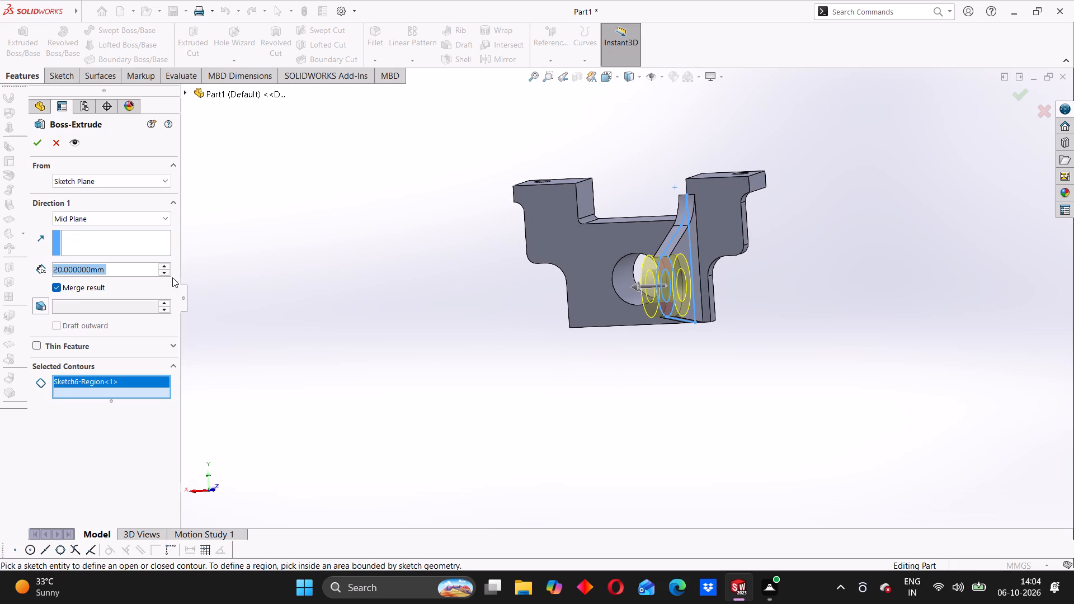
left_click(168, 274)
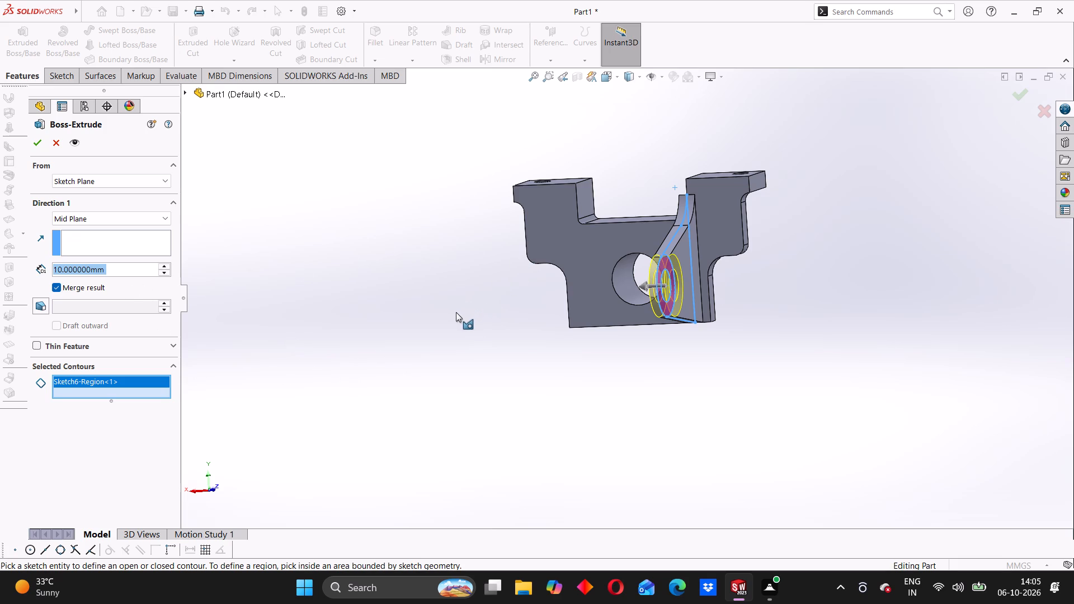
middle_click_drag(449, 333, 474, 342)
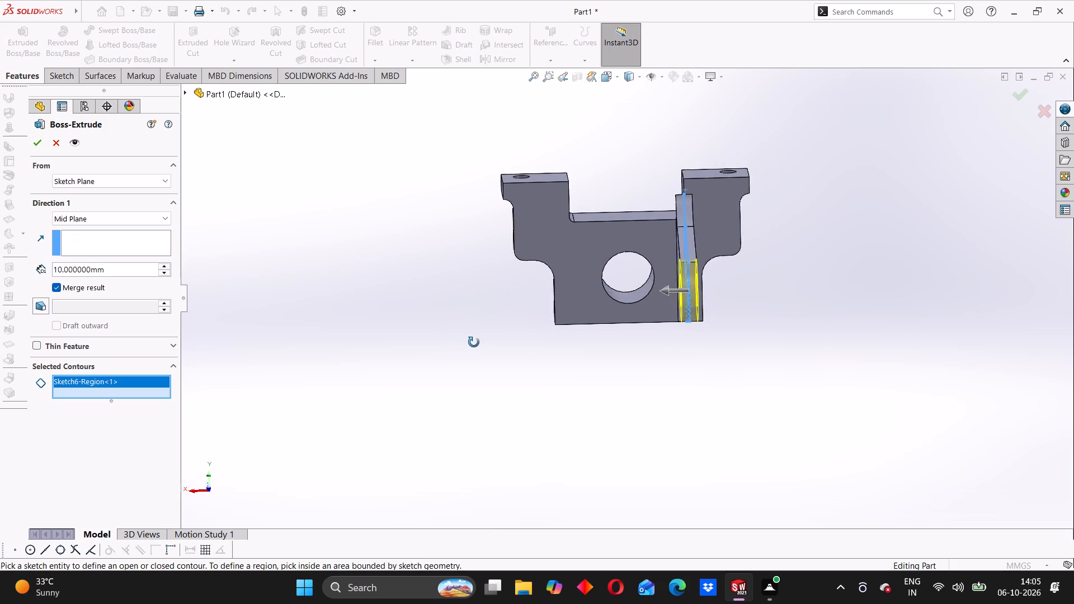
middle_click_drag(474, 342, 477, 327)
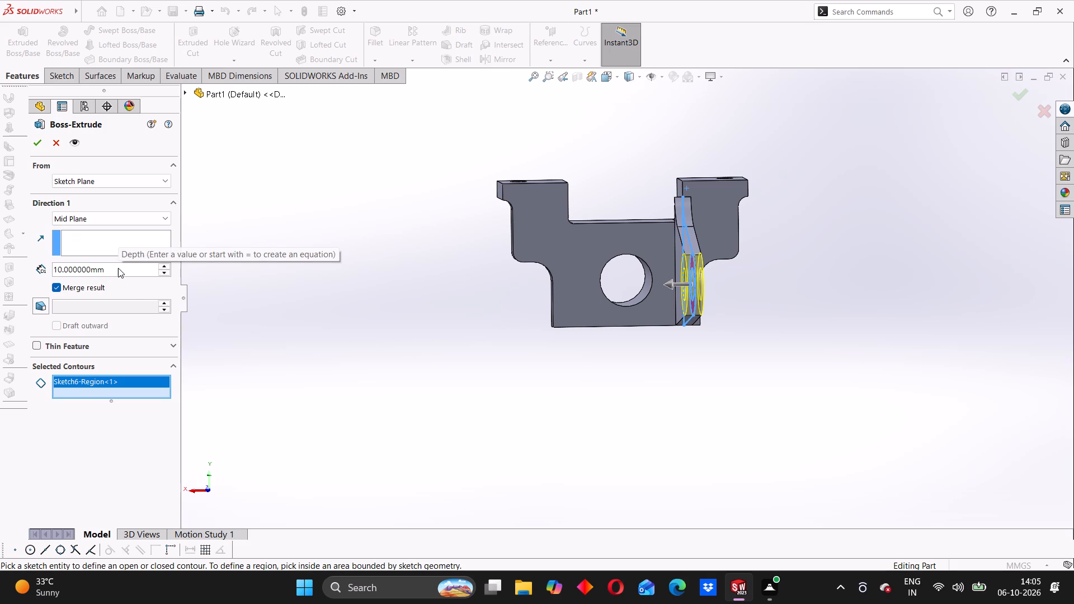
left_click_drag(118, 268, 110, 270)
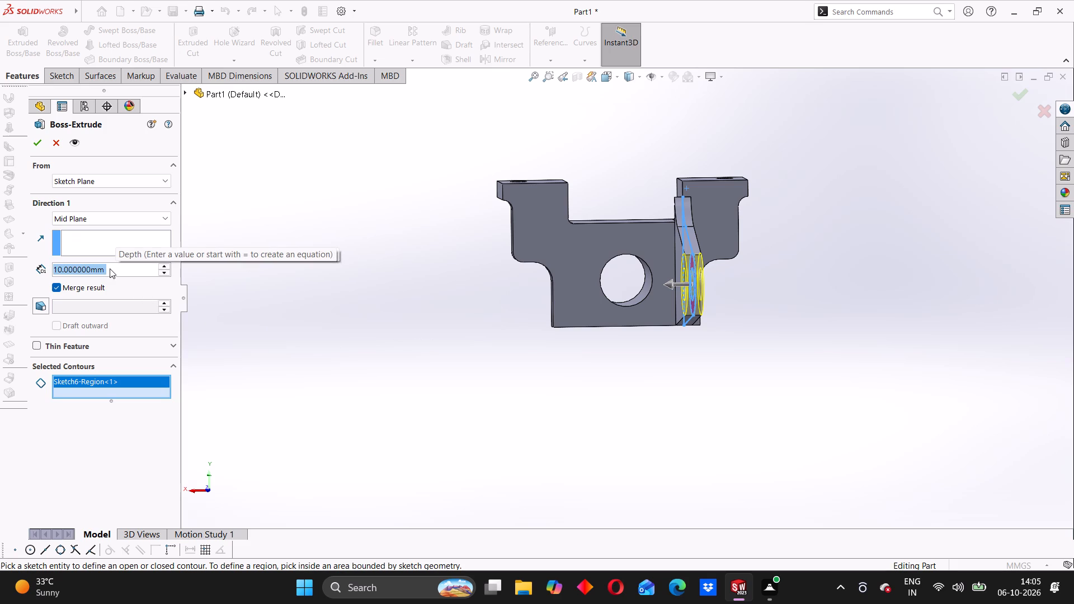
type("16")
key("Return")
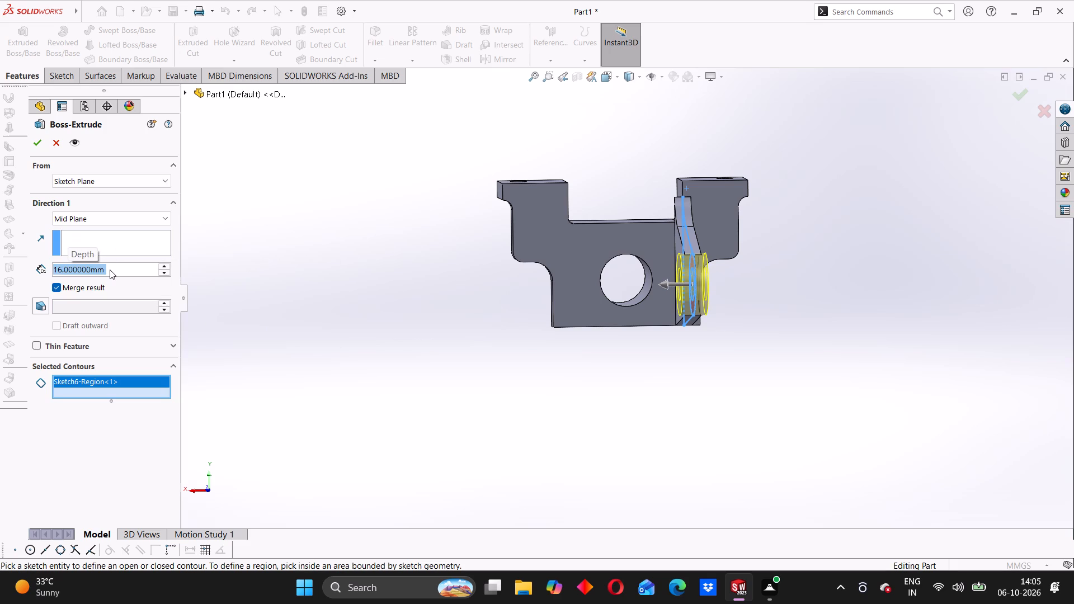
left_click(408, 311)
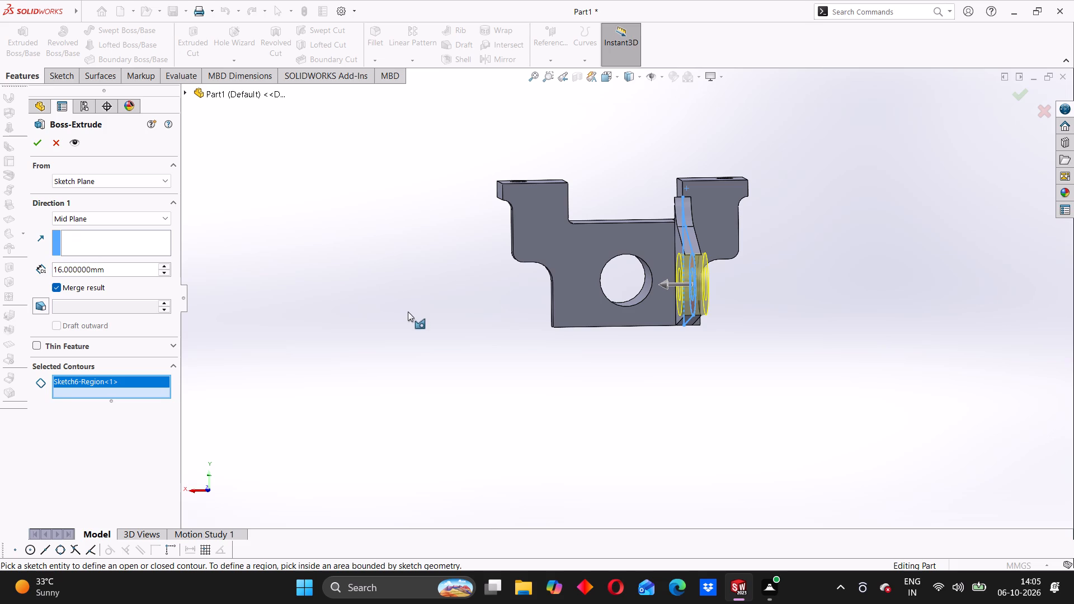
Check the ring's extrusion preview against the arm web from several angles and accept the extrusion.
middle_click_drag(566, 372, 557, 397)
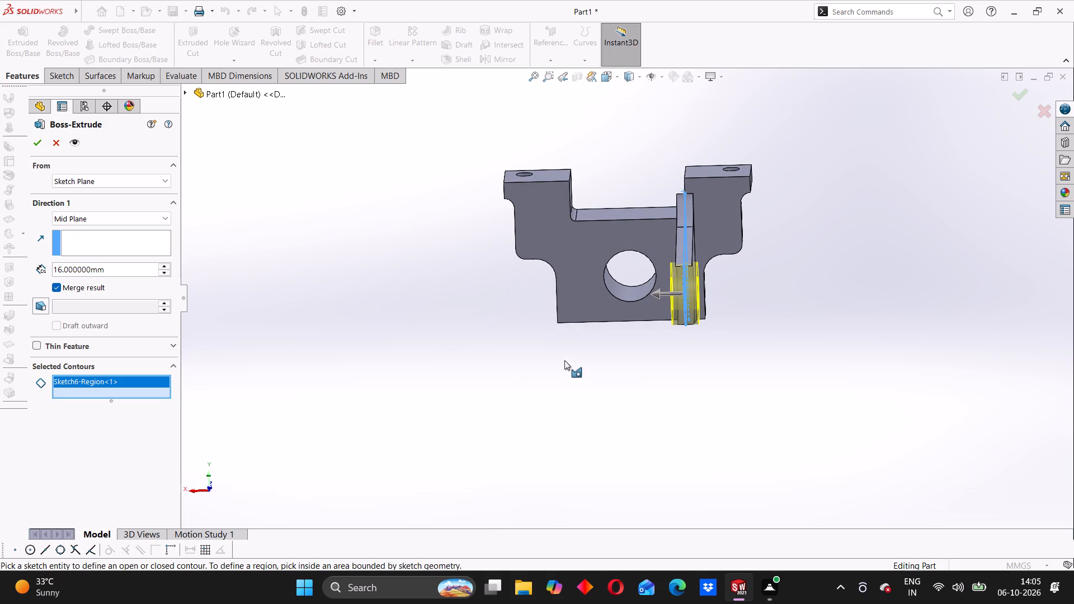
middle_click_drag(590, 341, 601, 383)
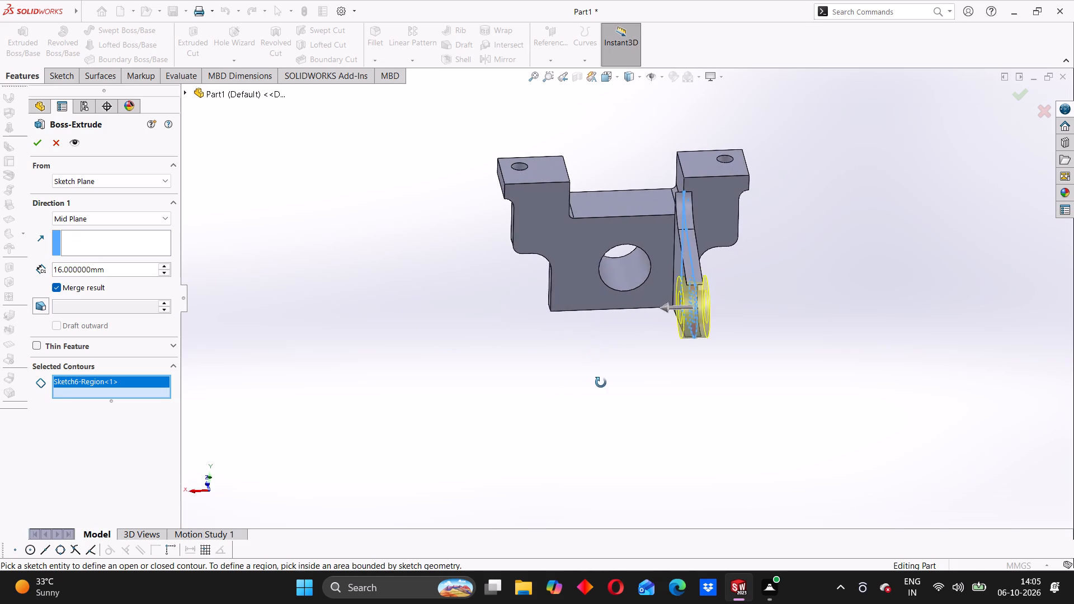
middle_click_drag(601, 383, 492, 394)
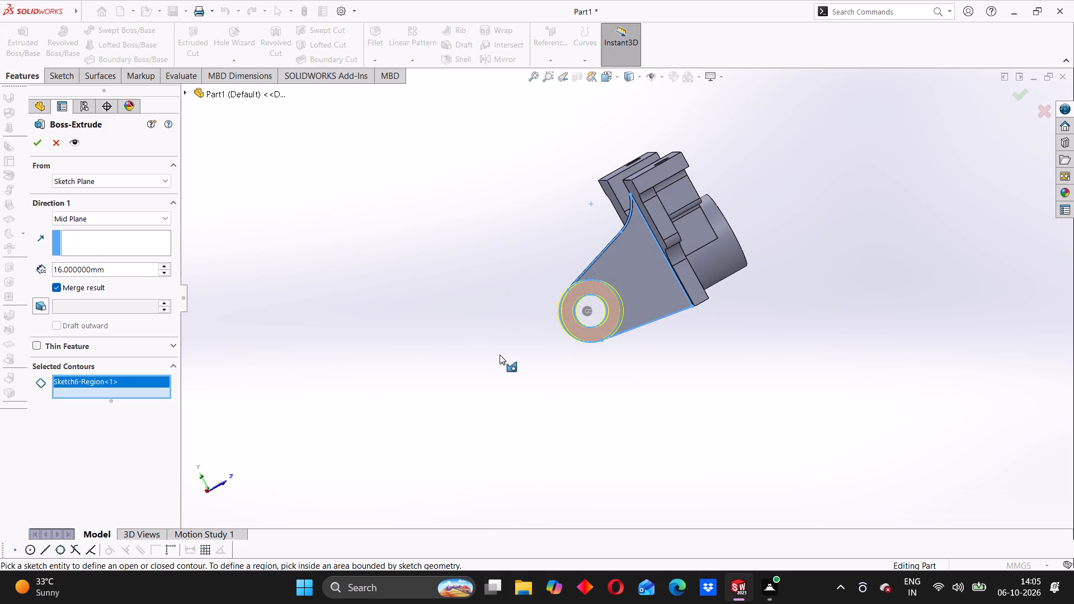
middle_click_drag(508, 365, 606, 423)
middle_click_drag(610, 380, 605, 427)
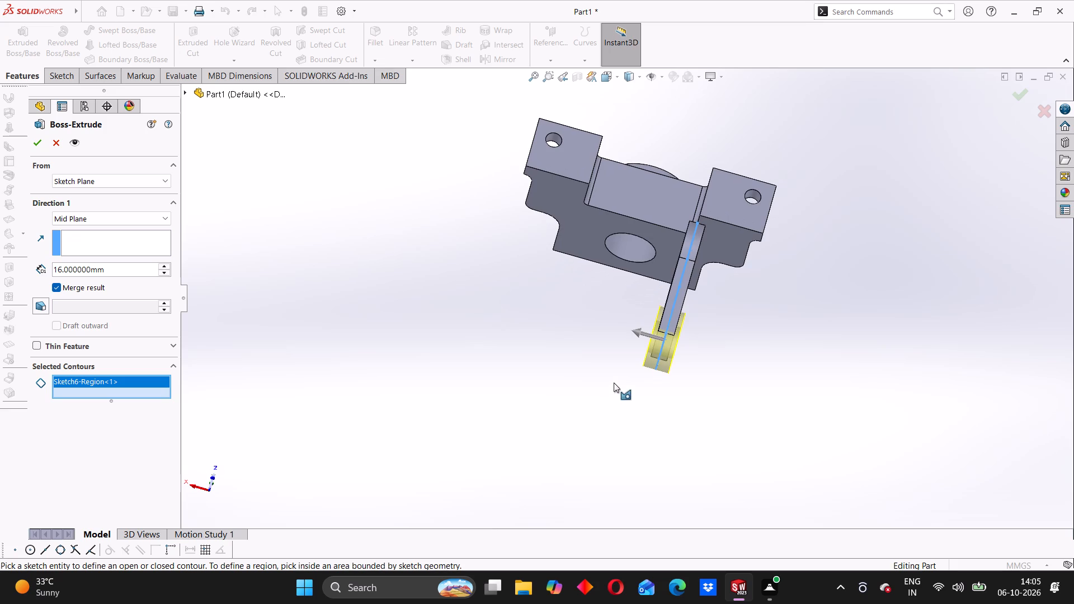
middle_click_drag(618, 358, 633, 412)
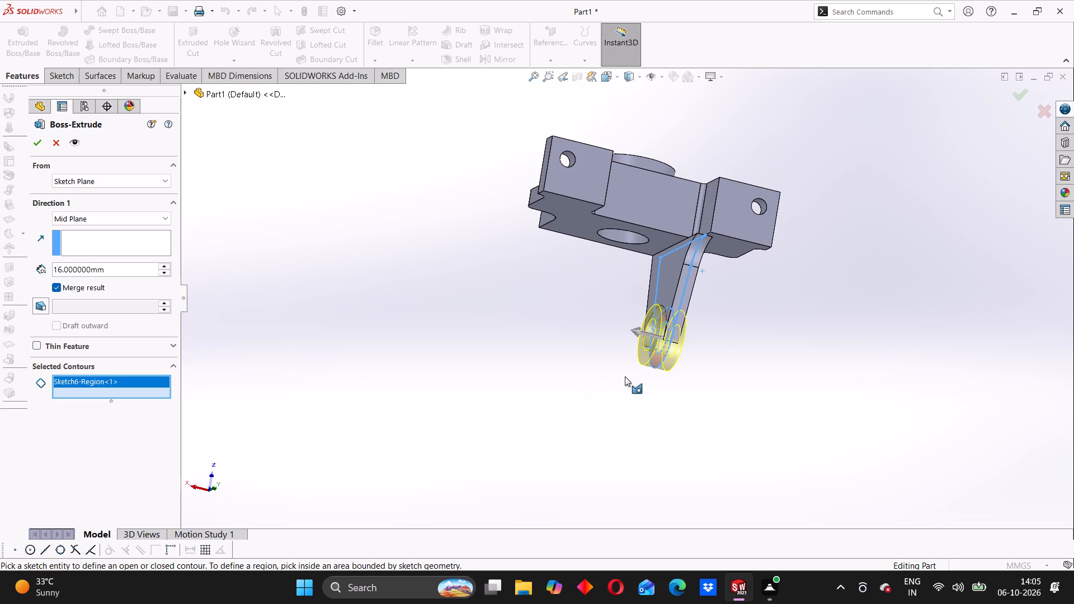
middle_click_drag(653, 384, 618, 360)
middle_click(619, 333)
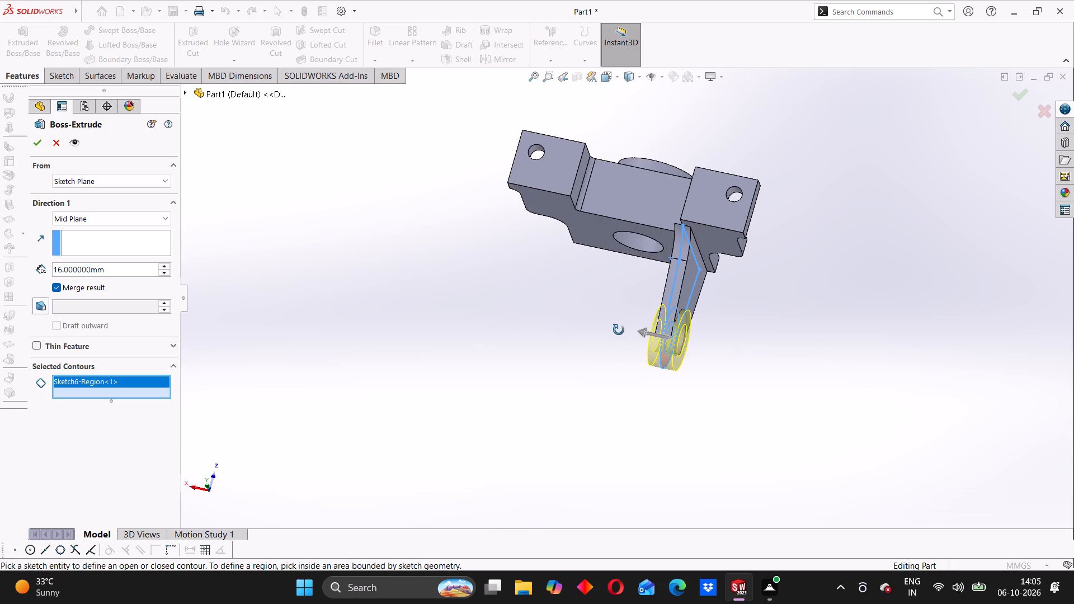
middle_click_drag(611, 360, 619, 300)
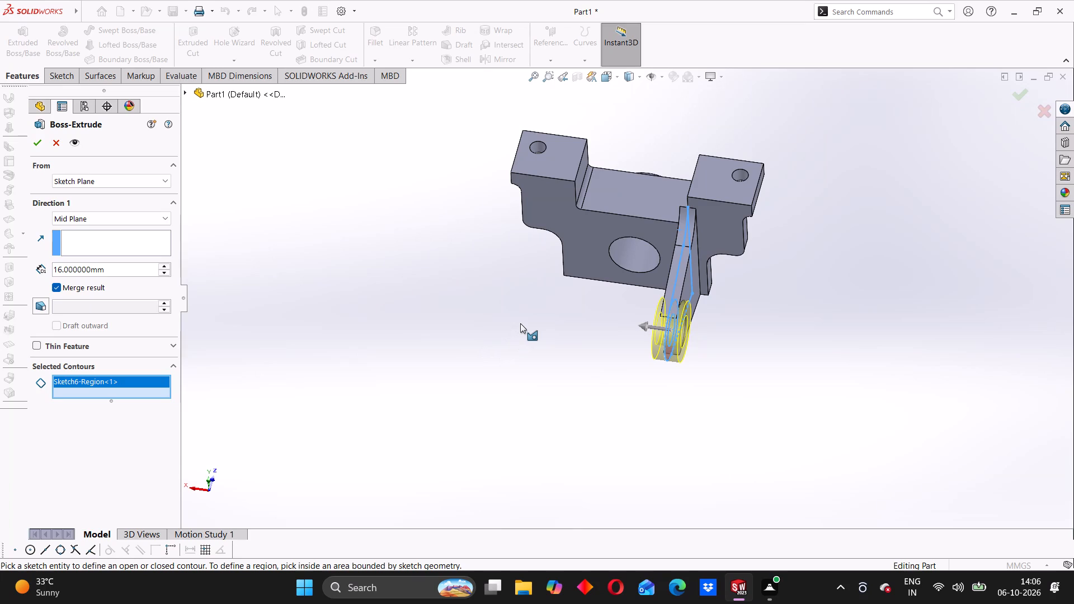
middle_click_drag(484, 358, 512, 381)
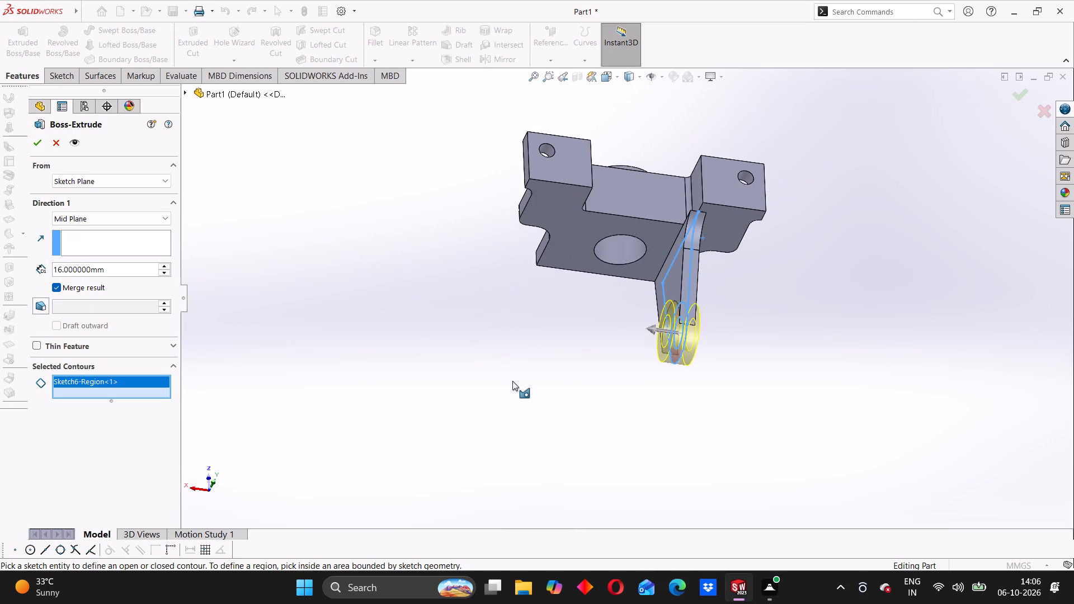
middle_click_drag(512, 367, 482, 385)
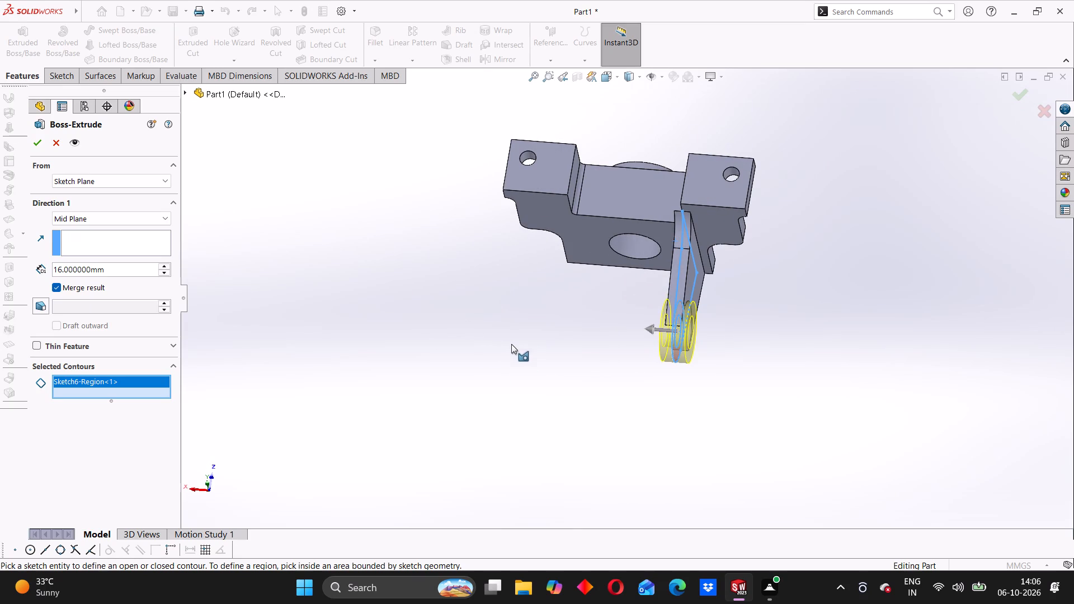
middle_click_drag(517, 352, 546, 375)
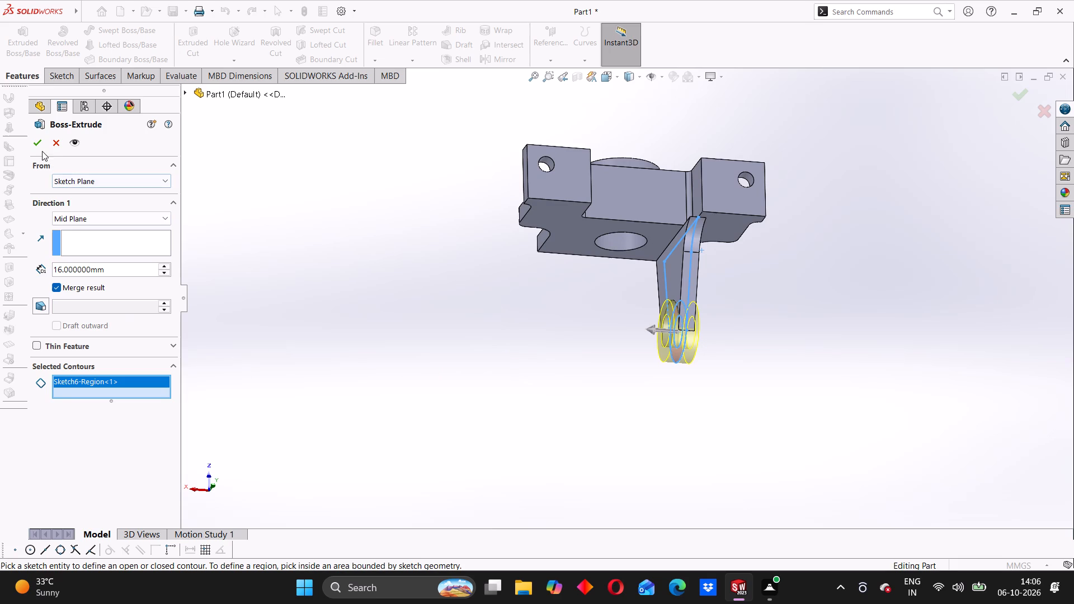
left_click(39, 148)
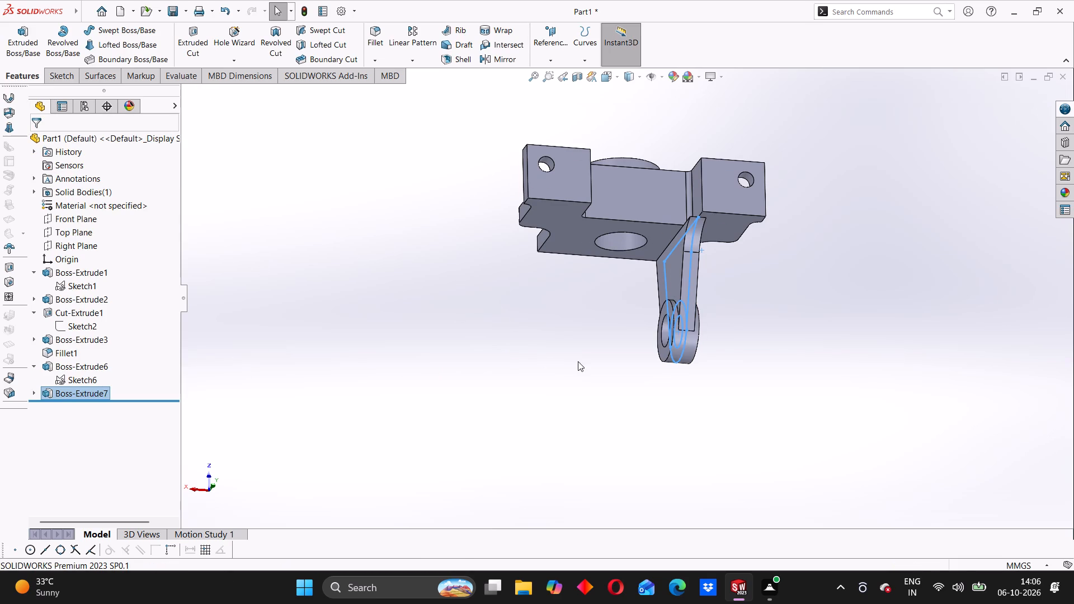
Examine the extruded ring and its position on the arm web and plate from several angles.
middle_click_drag(577, 362, 537, 393)
left_click(521, 380)
middle_click_drag(554, 382, 587, 388)
scroll(666, 263, "down", 3)
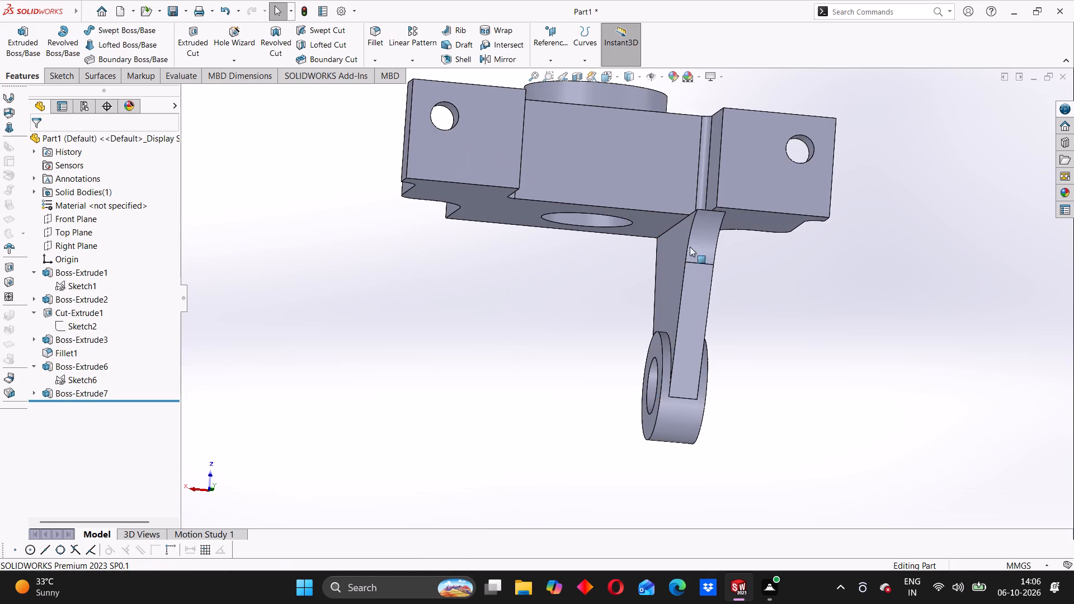
middle_click_drag(700, 239, 683, 187)
middle_click_drag(690, 256, 689, 147)
middle_click_drag(679, 244, 675, 163)
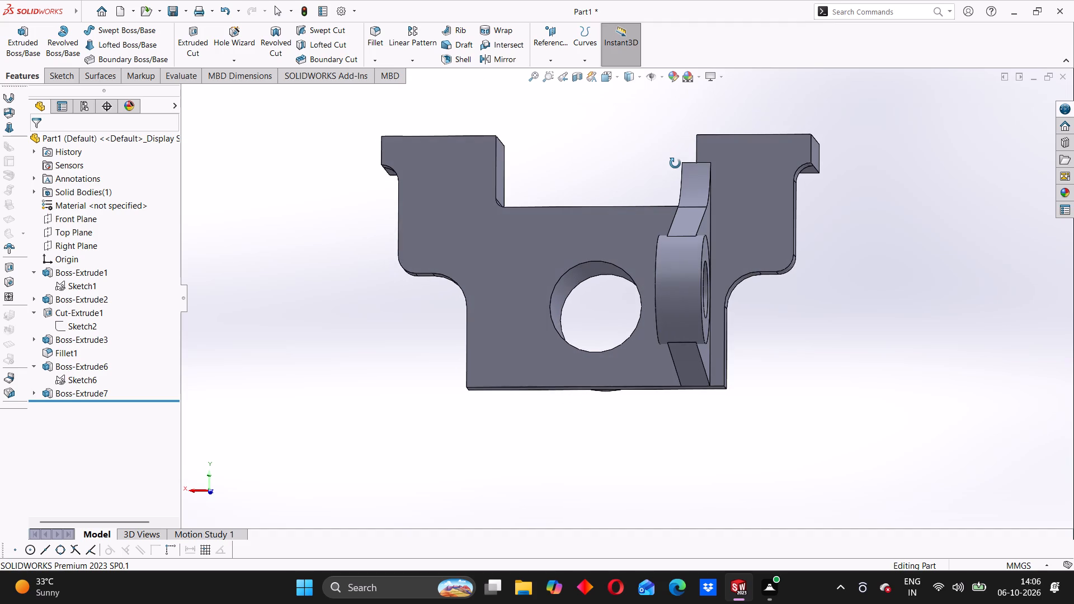
middle_click_drag(675, 163, 674, 266)
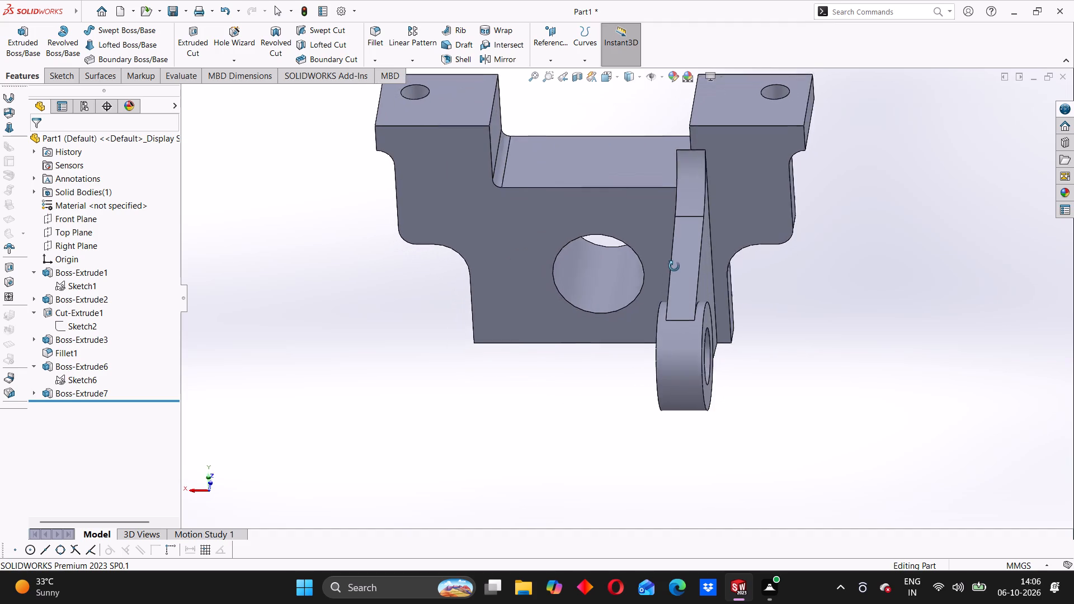
middle_click_drag(674, 266, 676, 276)
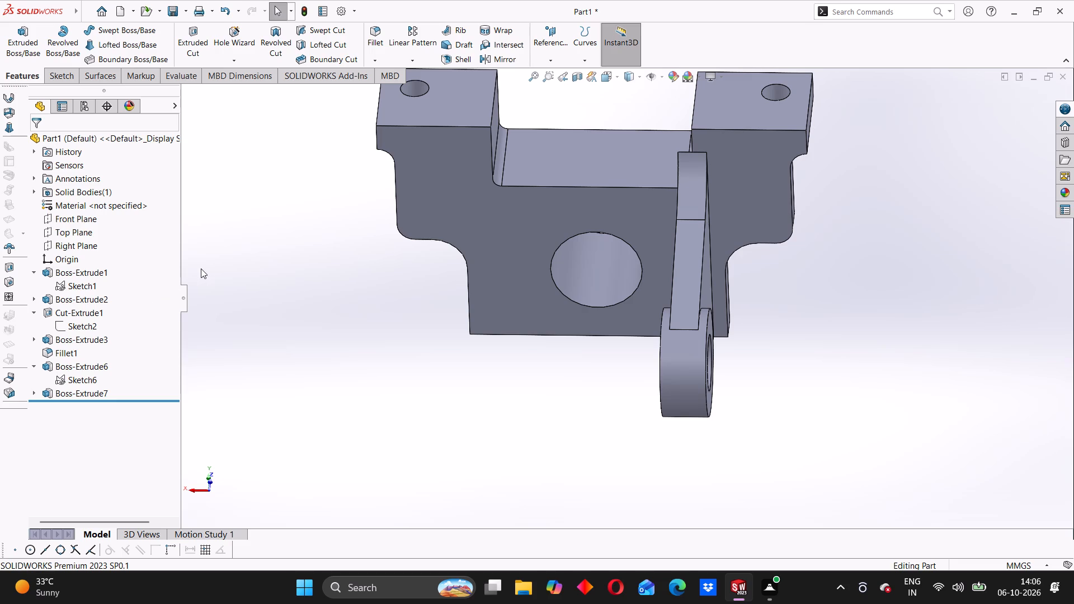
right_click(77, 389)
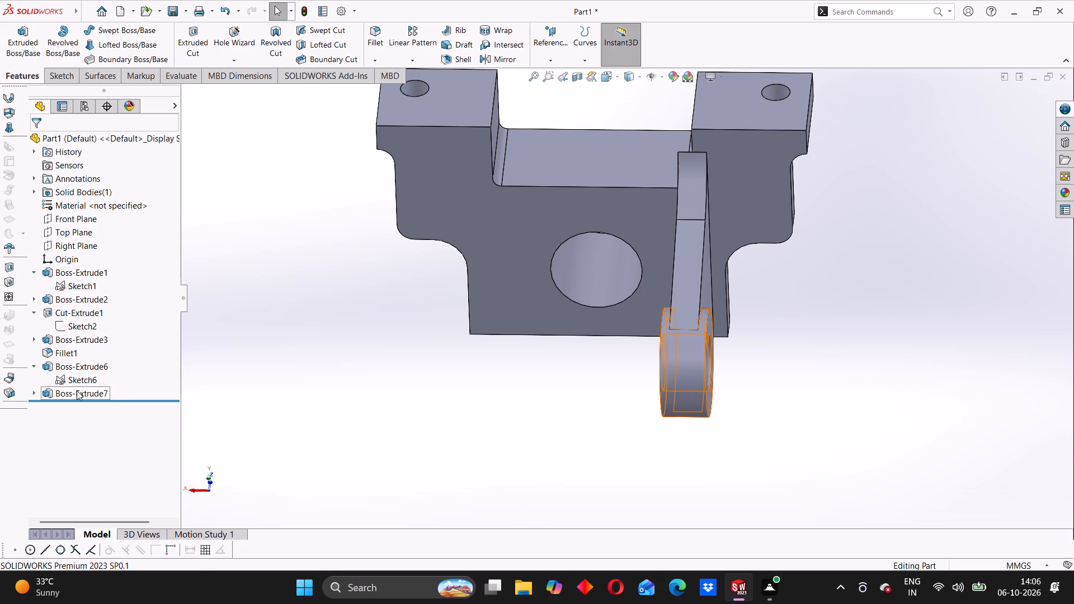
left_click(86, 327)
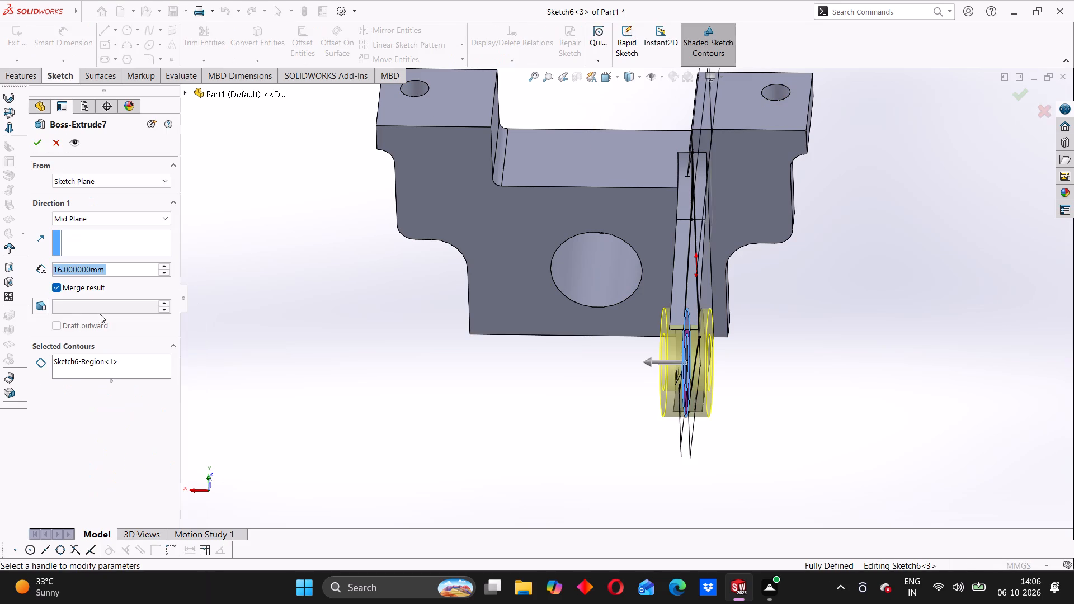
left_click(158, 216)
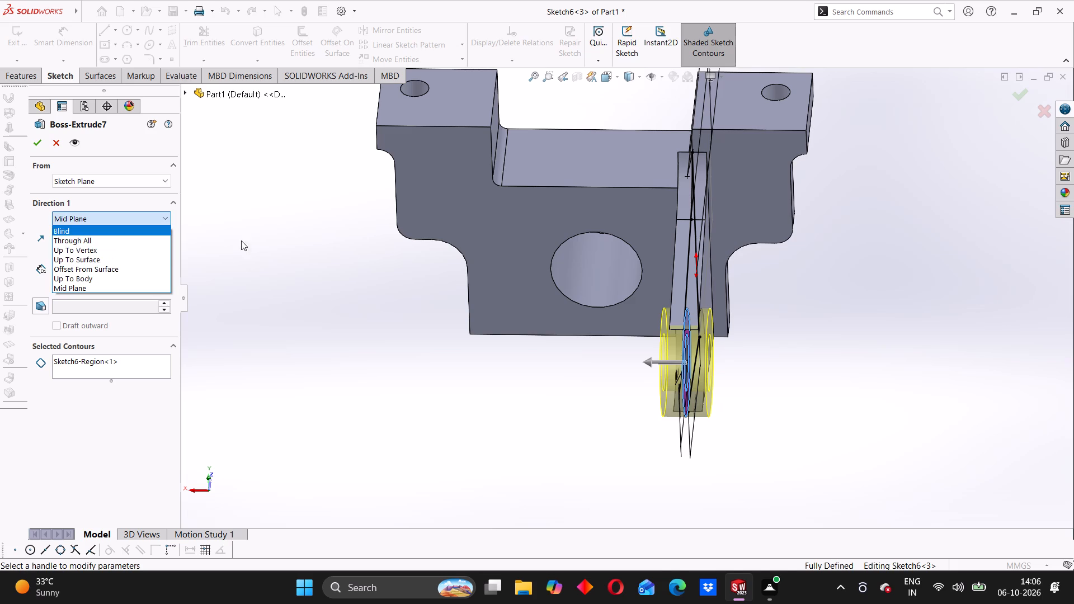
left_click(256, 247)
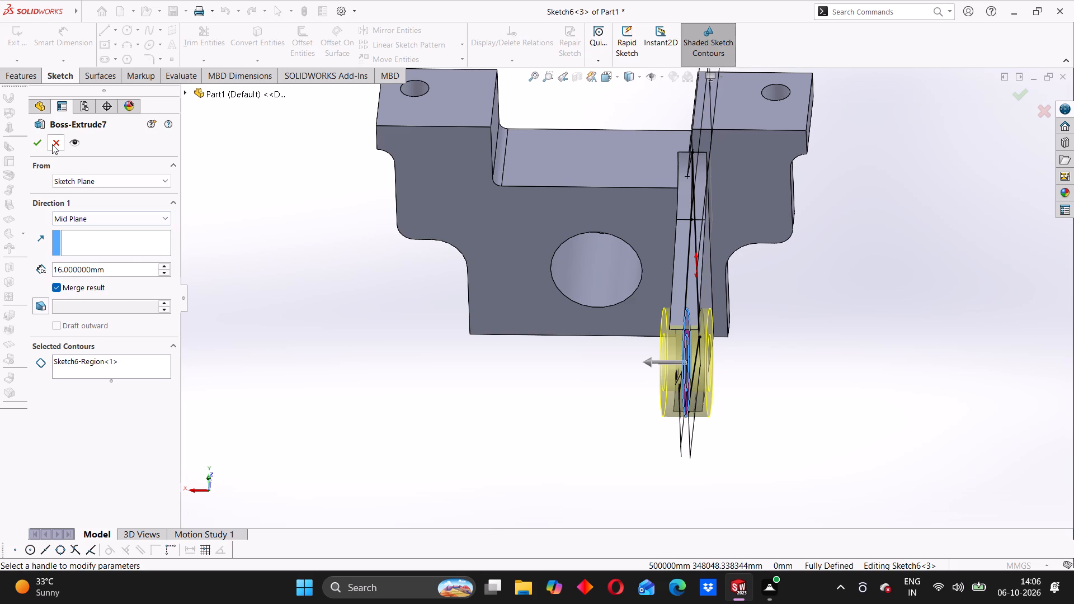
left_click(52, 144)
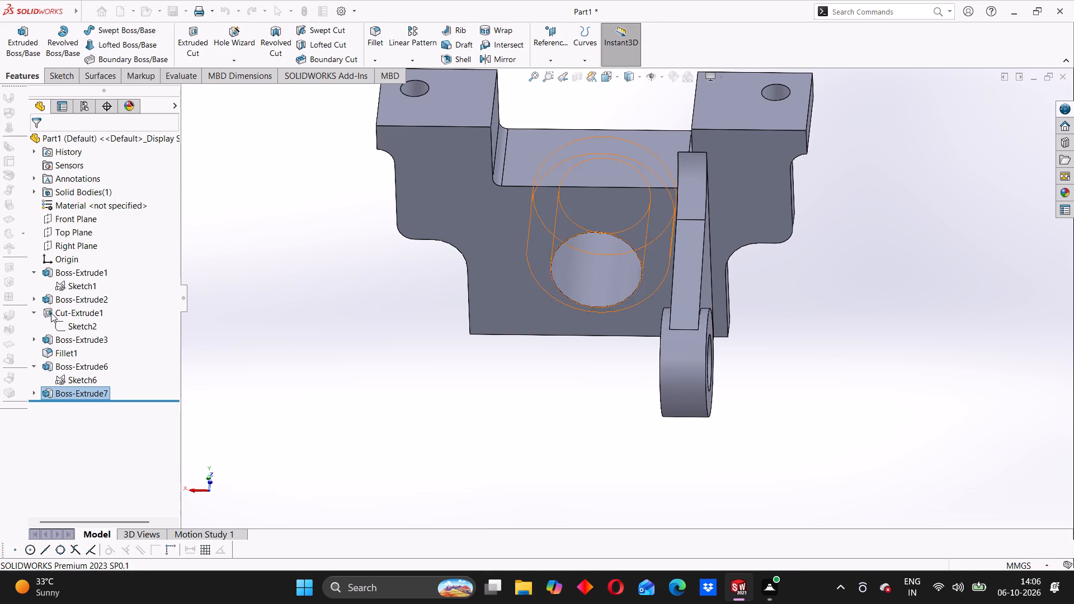
Change the arm web's 10 mm extrusion from Mid Plane to Blind and reverse its direction toward the plate's outer side.
left_click(64, 367)
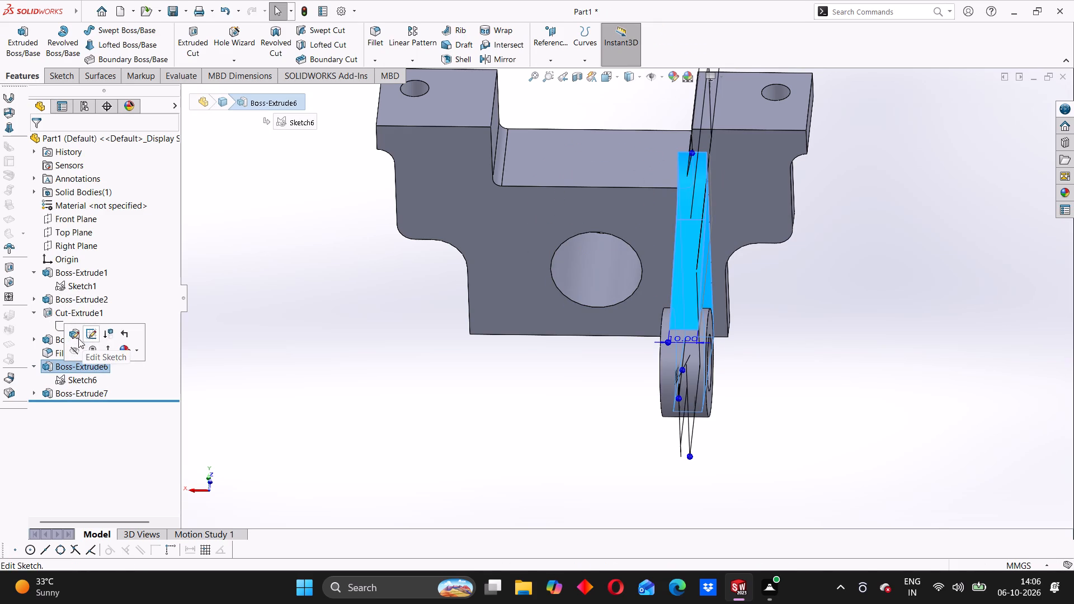
left_click(74, 336)
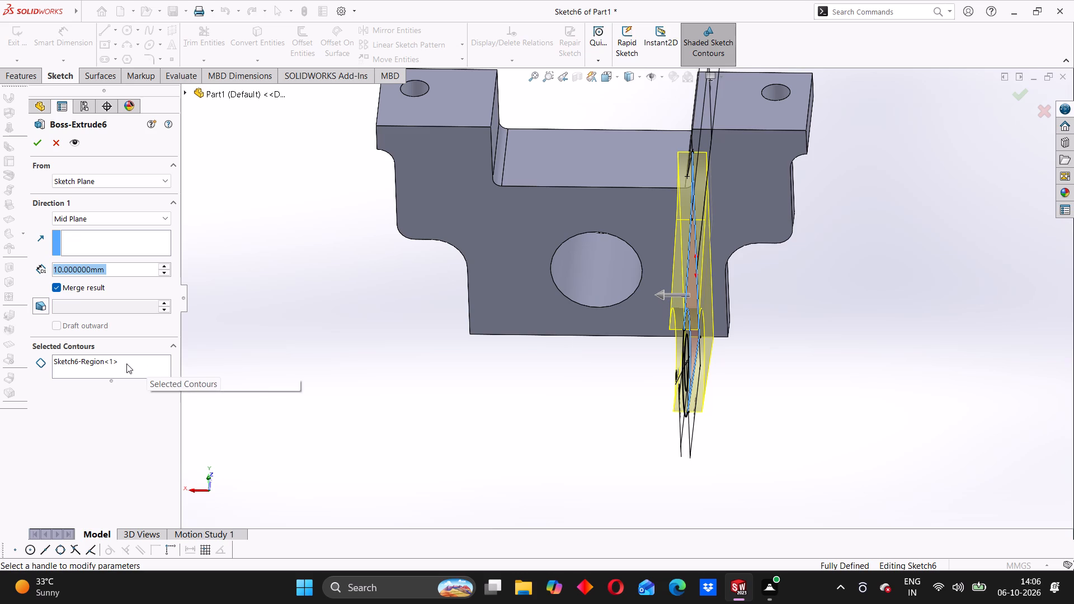
left_click(115, 221)
left_click(93, 233)
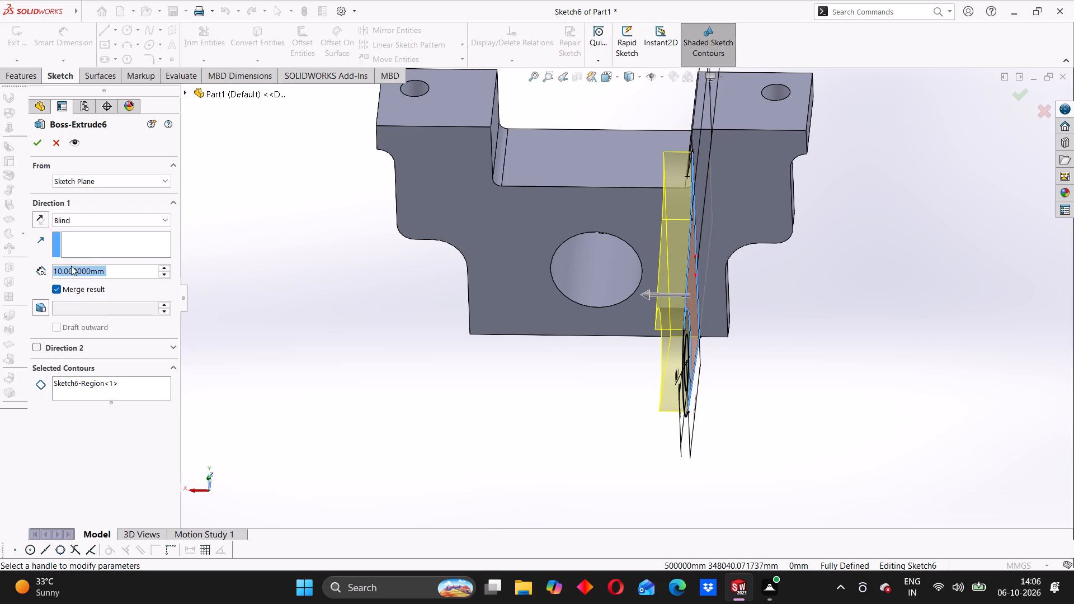
left_click(47, 221)
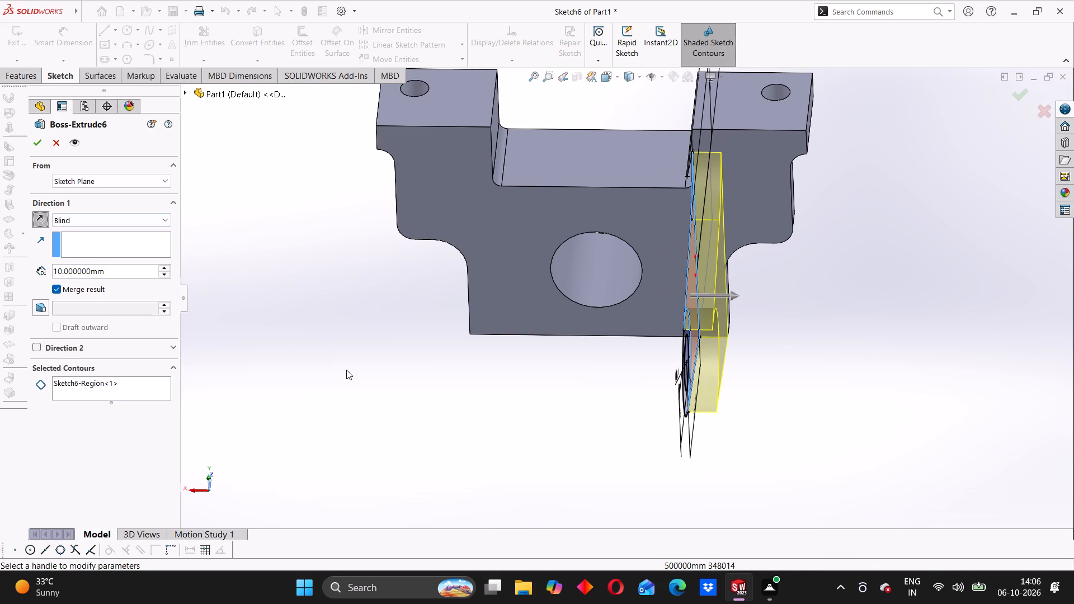
middle_click(361, 384)
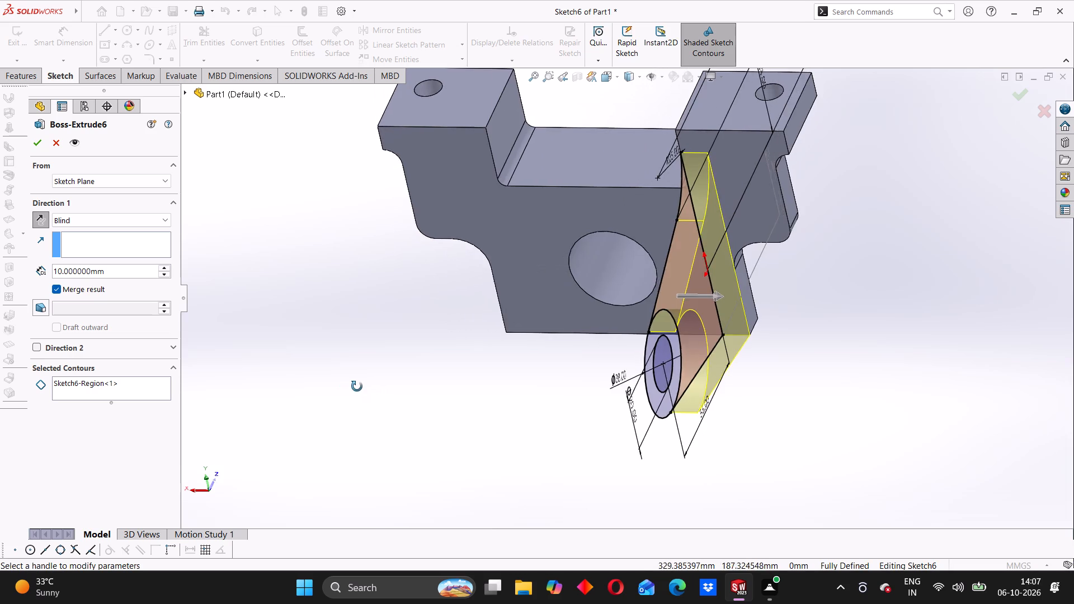
left_click(43, 143)
Examine how the re-extruded arm web lines up with the ring and the plate from several angles.
middle_click_drag(446, 417, 456, 422)
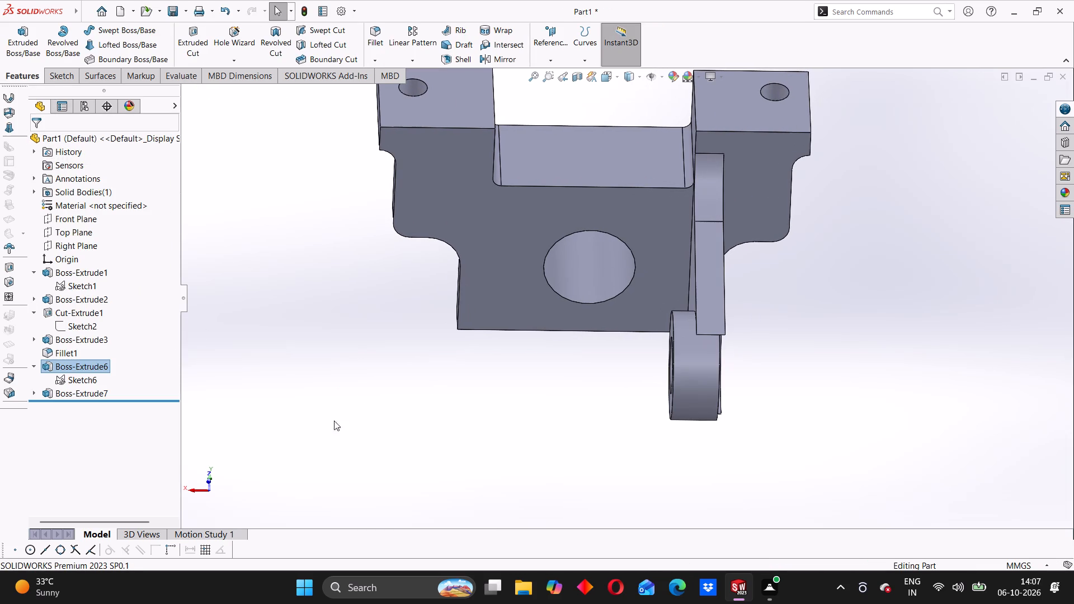
middle_click_drag(538, 469, 510, 463)
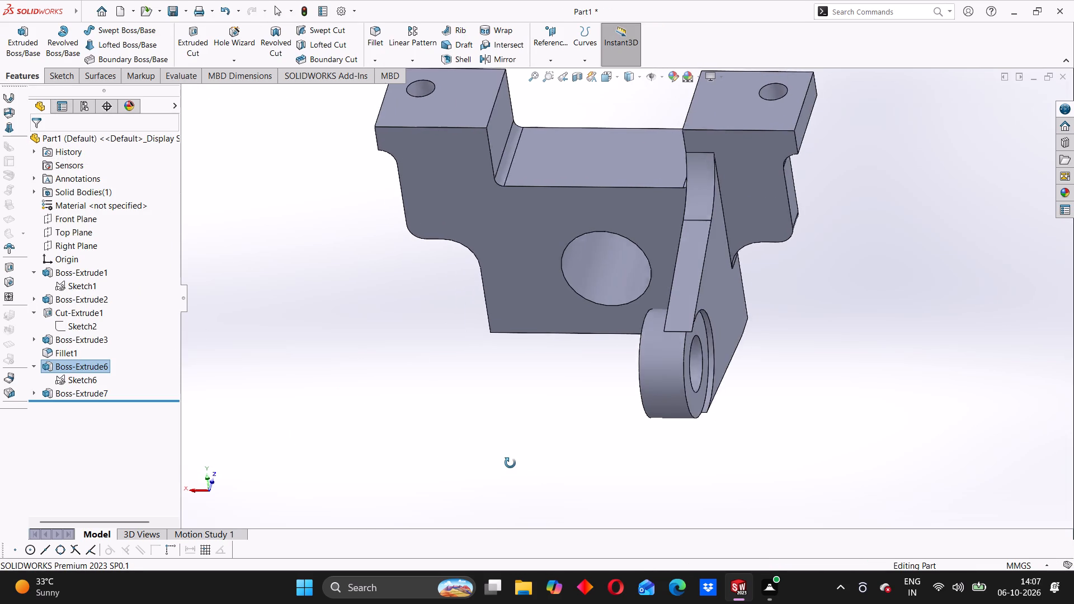
middle_click_drag(510, 463, 529, 462)
middle_click_drag(497, 447, 516, 454)
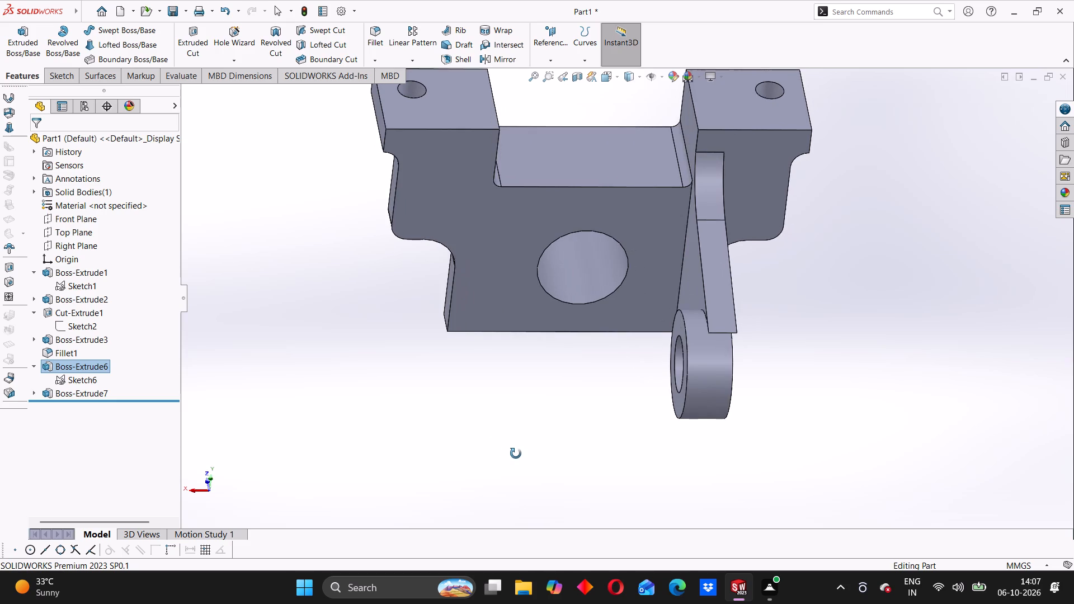
middle_click_drag(516, 454, 514, 452)
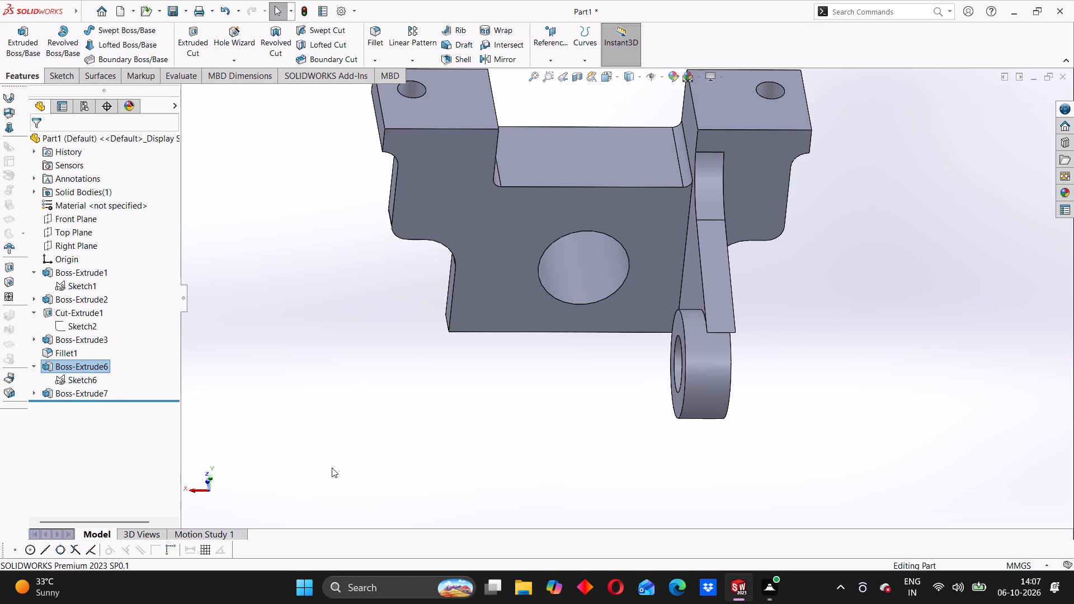
left_click(74, 394)
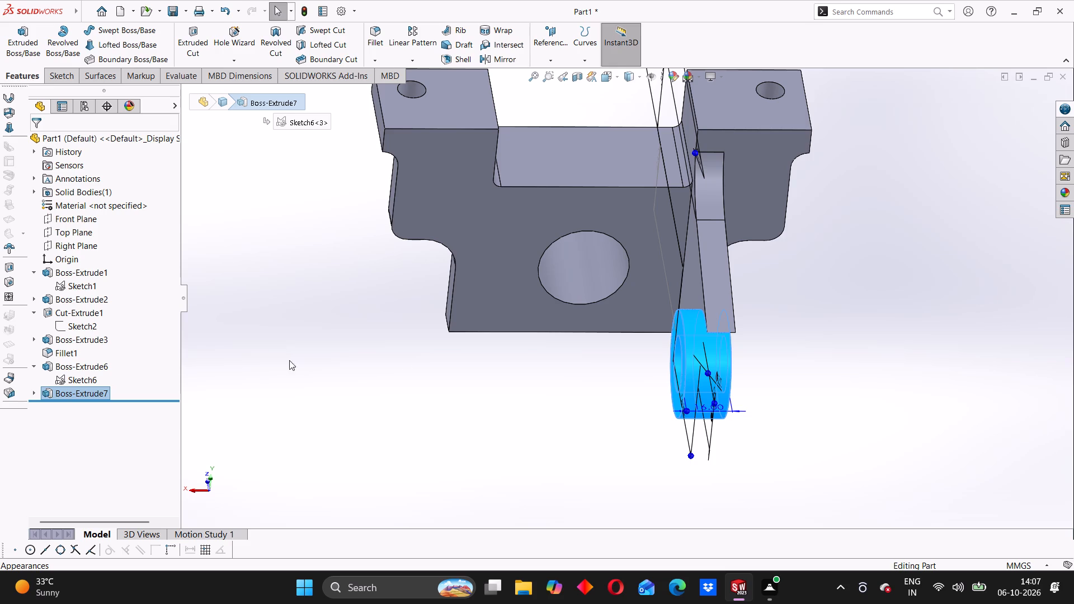
scroll(625, 419, "up", 1)
middle_click_drag(625, 421, 607, 427)
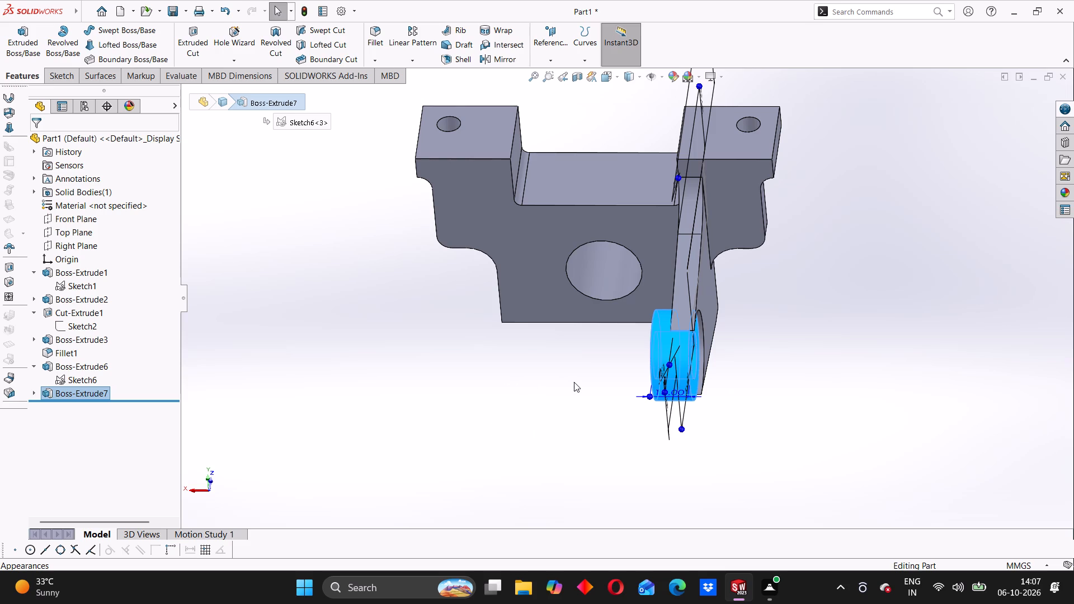
middle_click_drag(577, 385, 596, 403)
scroll(618, 377, "down", 2)
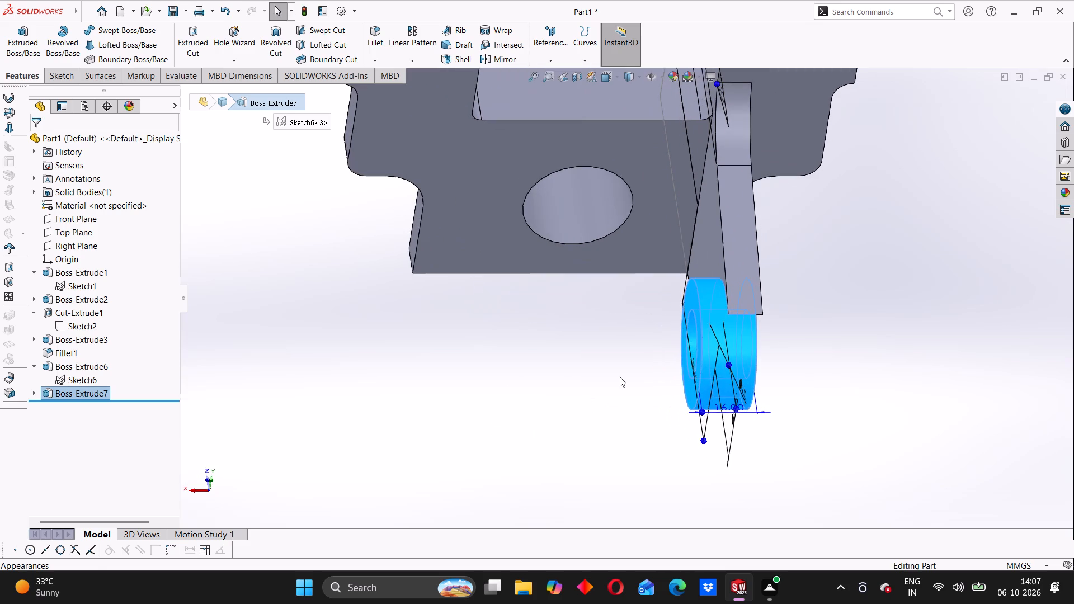
middle_click_drag(640, 403, 622, 404)
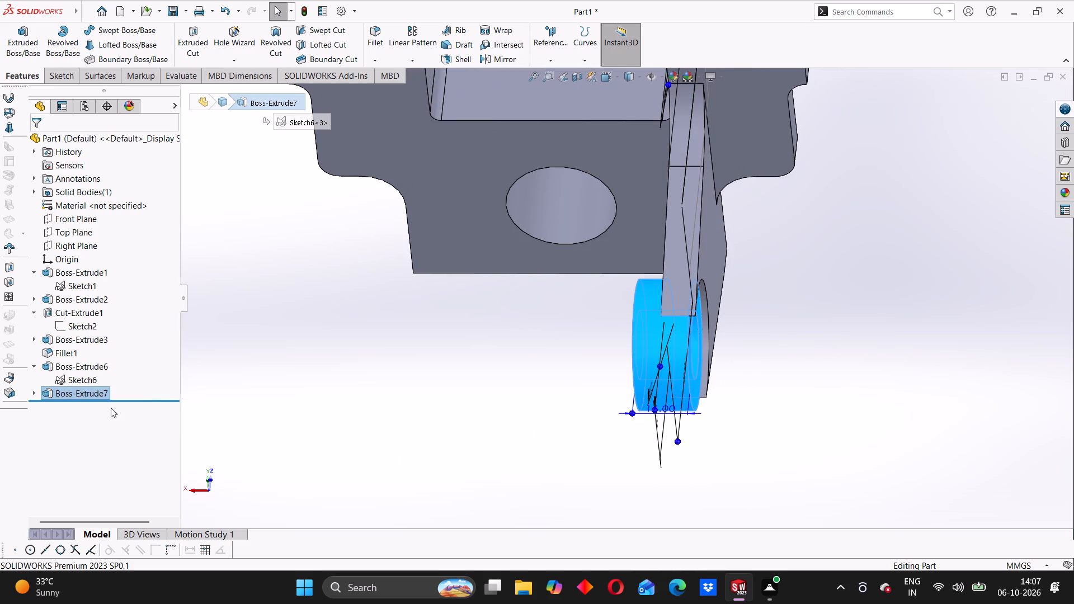
Change the ring's 16 mm extrusion from Mid Plane to Blind and reverse it to the same side as the arm web.
right_click(78, 394)
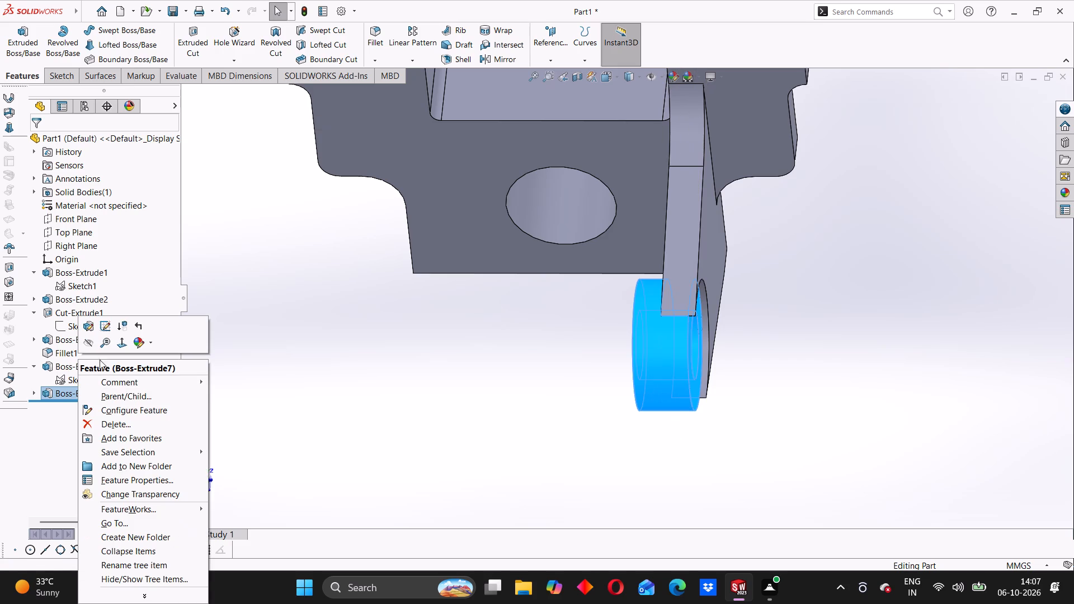
left_click(89, 328)
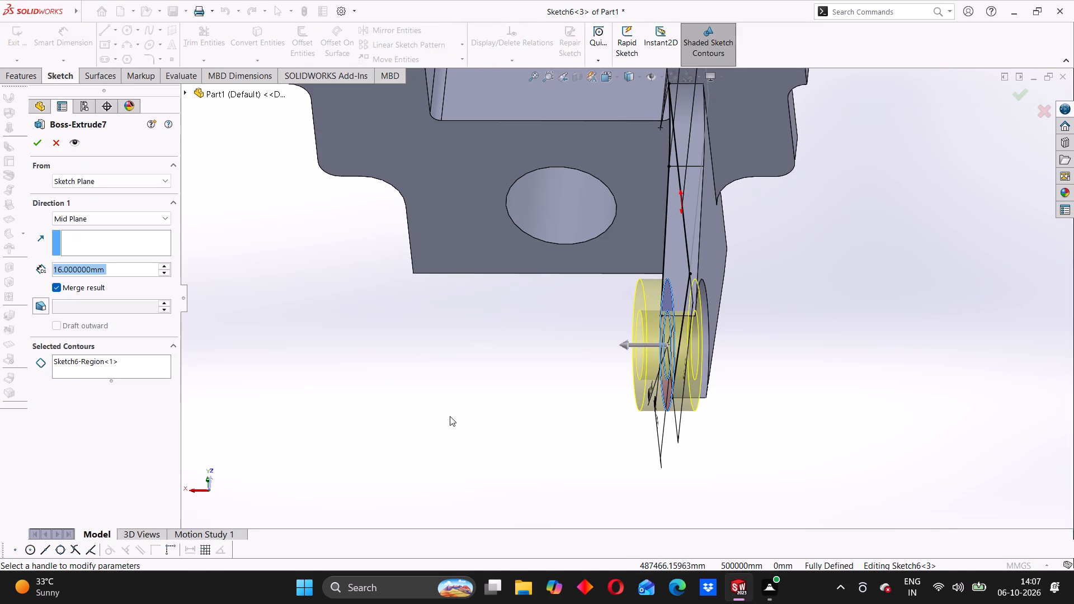
middle_click_drag(451, 419, 469, 440)
middle_click_drag(469, 440, 451, 440)
middle_click_drag(418, 438, 425, 445)
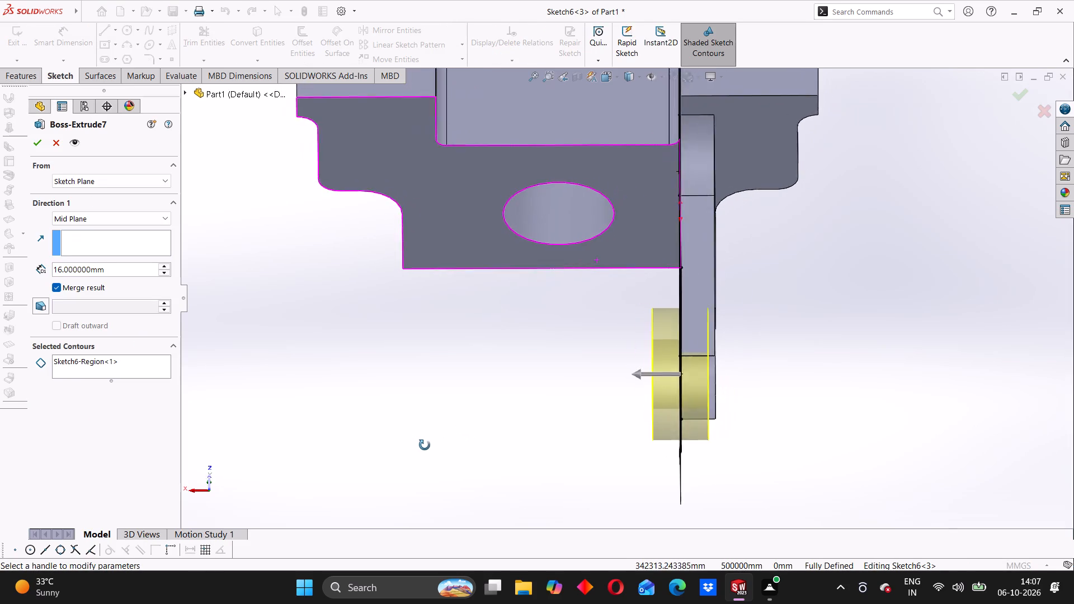
middle_click_drag(425, 445, 428, 438)
left_click(96, 221)
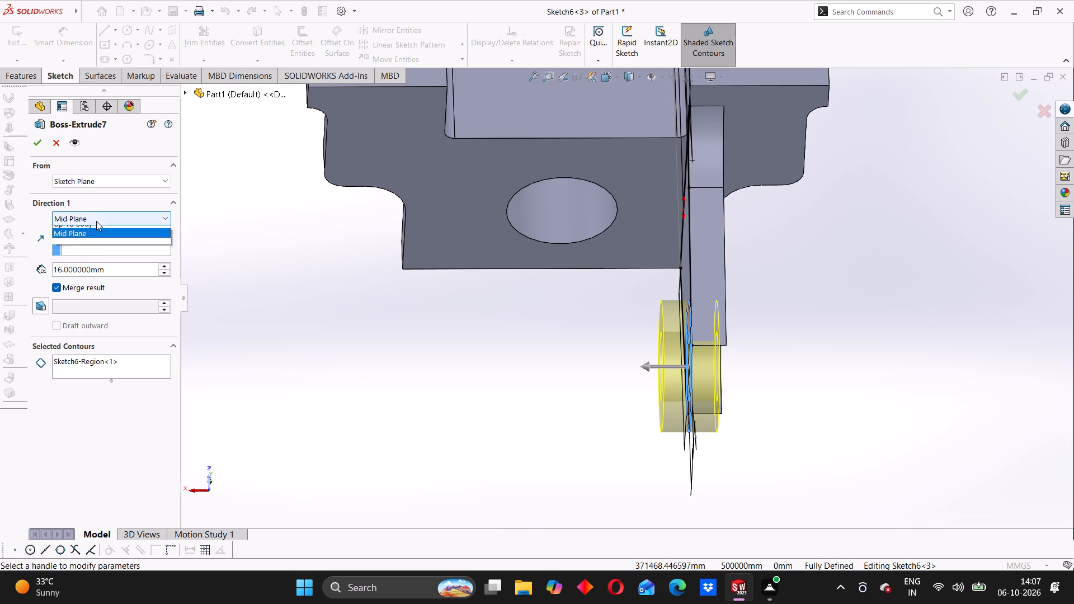
left_click(84, 232)
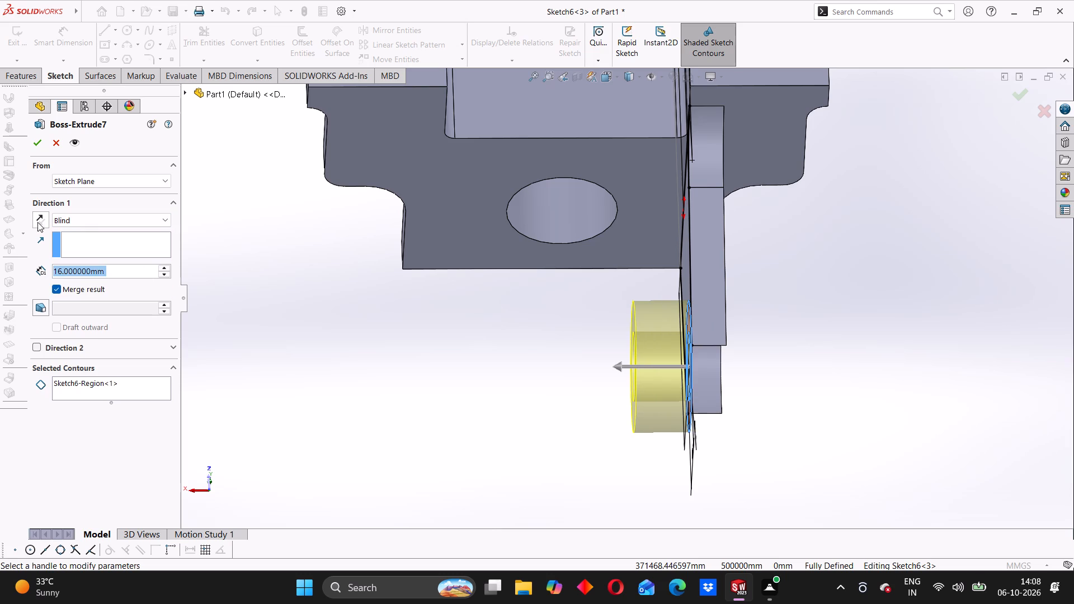
left_click(39, 220)
middle_click_drag(463, 436, 439, 436)
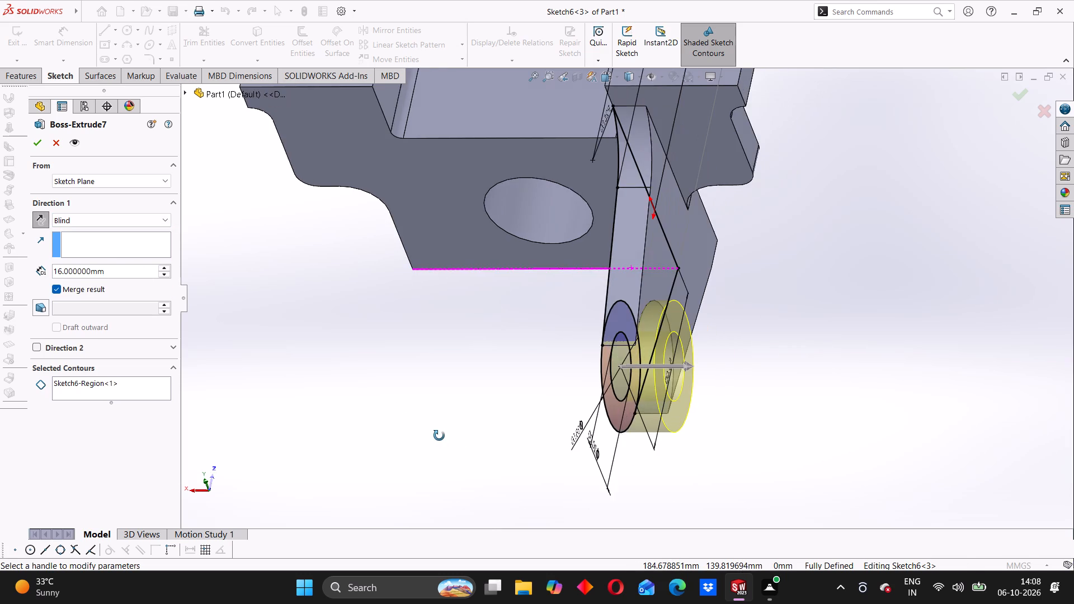
middle_click_drag(439, 436, 472, 461)
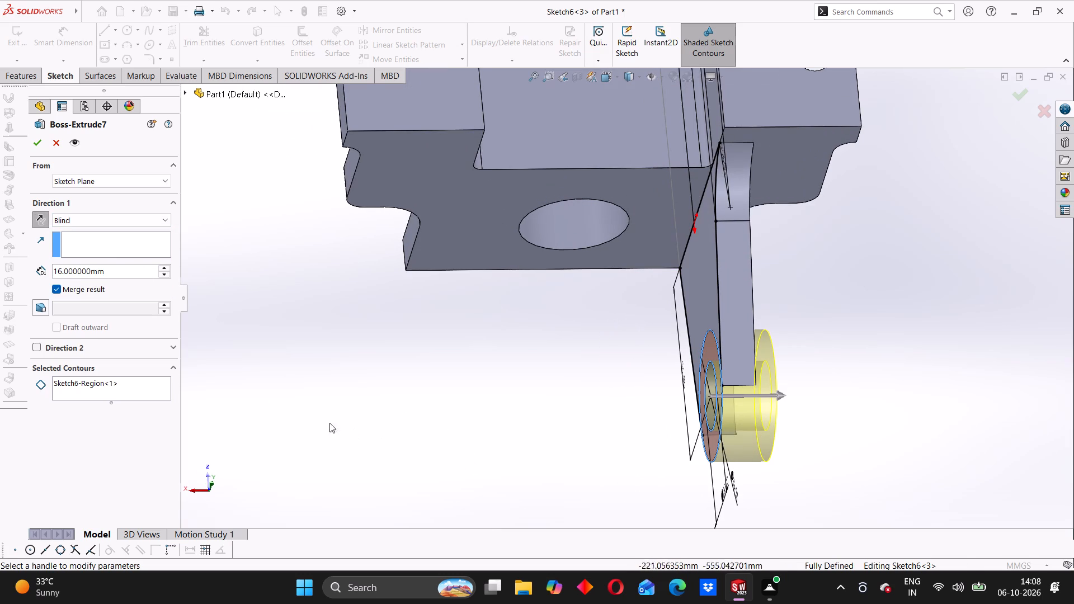
left_click(39, 143)
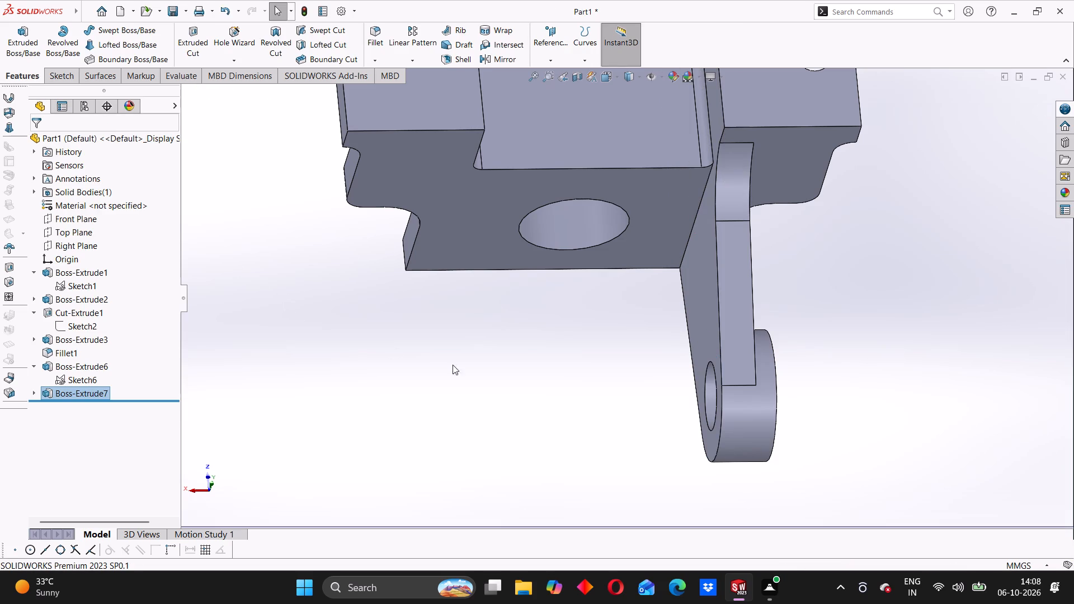
Examine the whole bracket from several angles, checking the ring and arm web against the plate and bore boss.
scroll(635, 410, "up", 1)
middle_click_drag(637, 418, 618, 322)
scroll(618, 328, "up", 1)
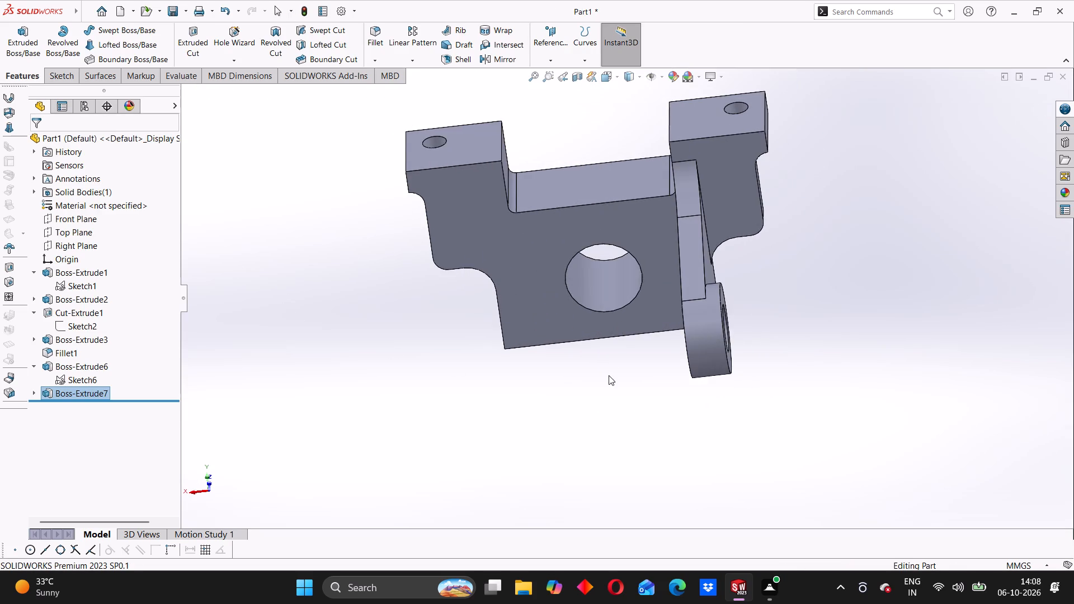
middle_click_drag(609, 376, 606, 300)
middle_click_drag(607, 393, 551, 420)
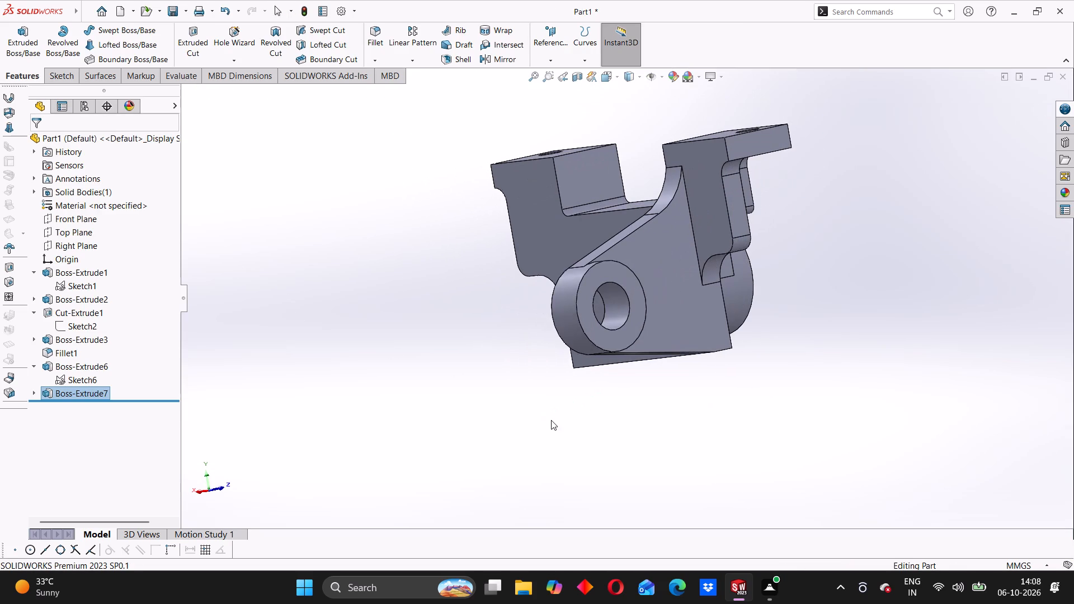
middle_click_drag(601, 284, 513, 424)
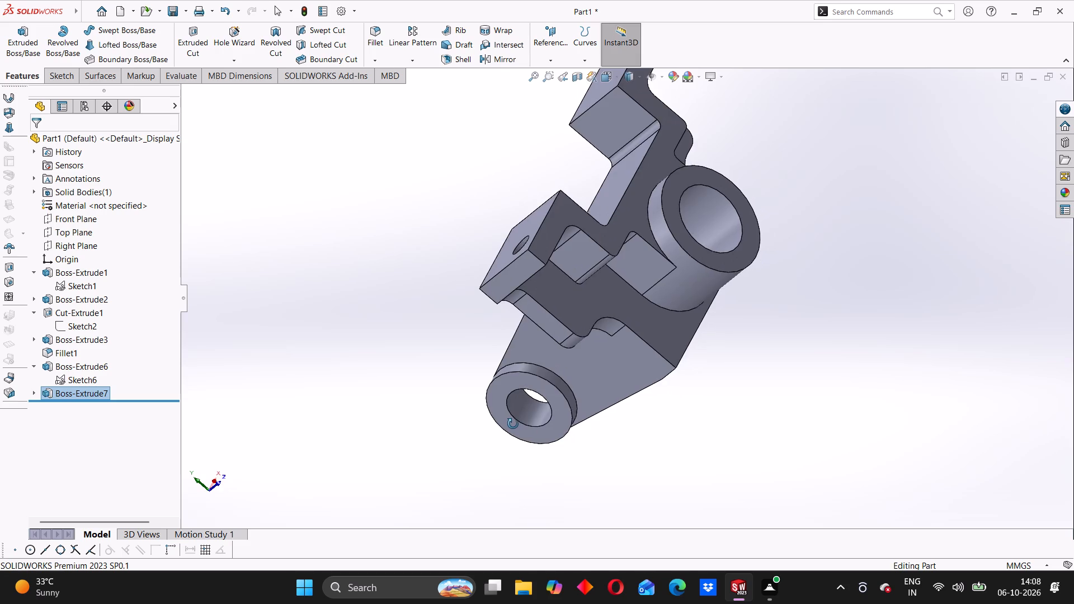
middle_click_drag(513, 424, 584, 448)
scroll(563, 381, "up", 5)
middle_click_drag(564, 338, 651, 391)
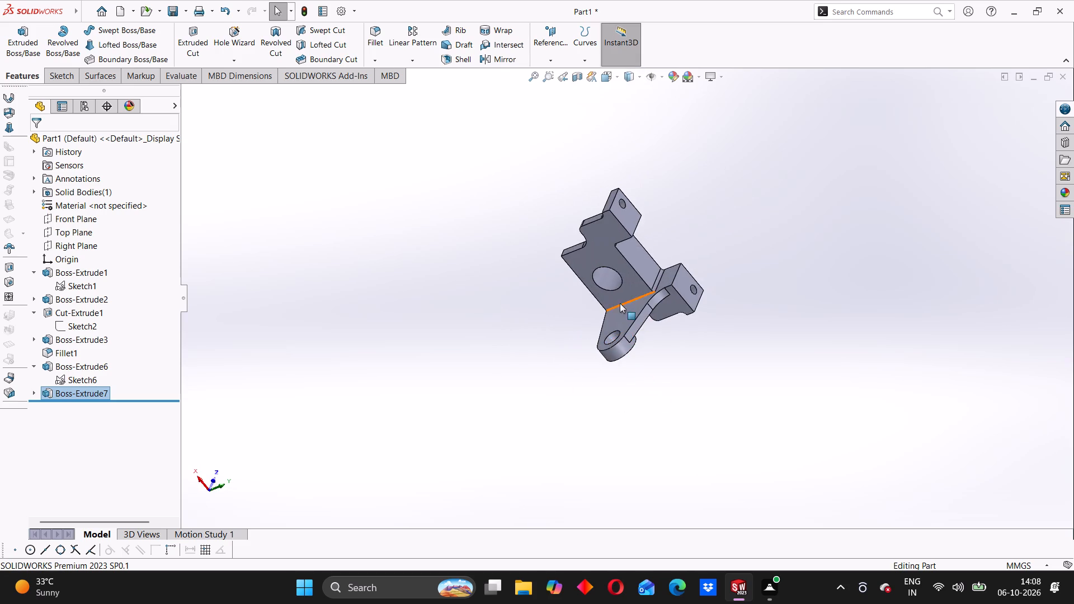
middle_click_drag(612, 310, 520, 373)
scroll(587, 292, "down", 2)
middle_click_drag(581, 301, 597, 314)
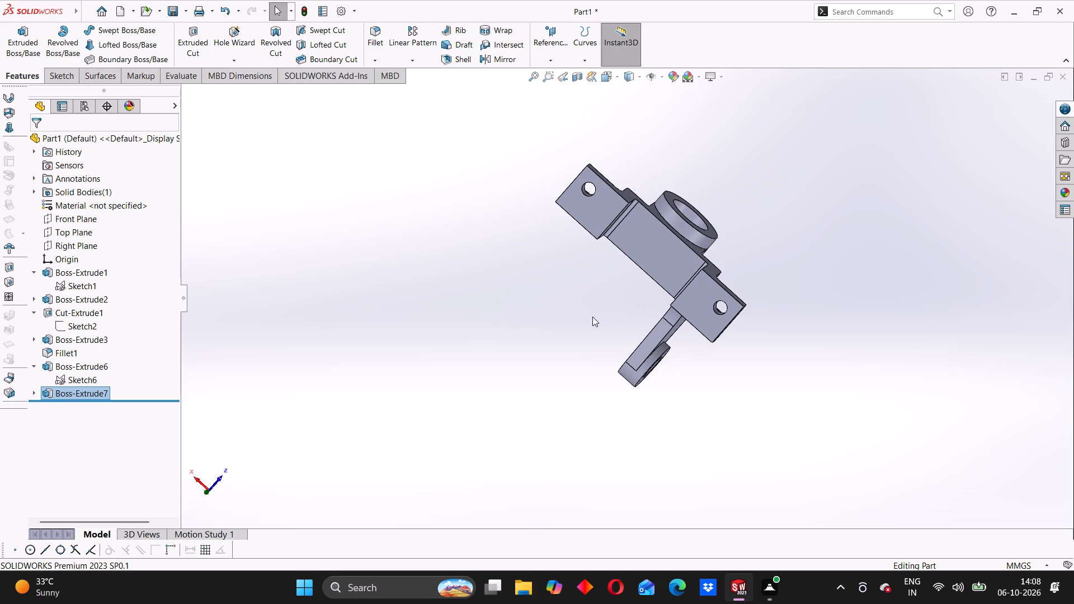
middle_click_drag(604, 345, 658, 318)
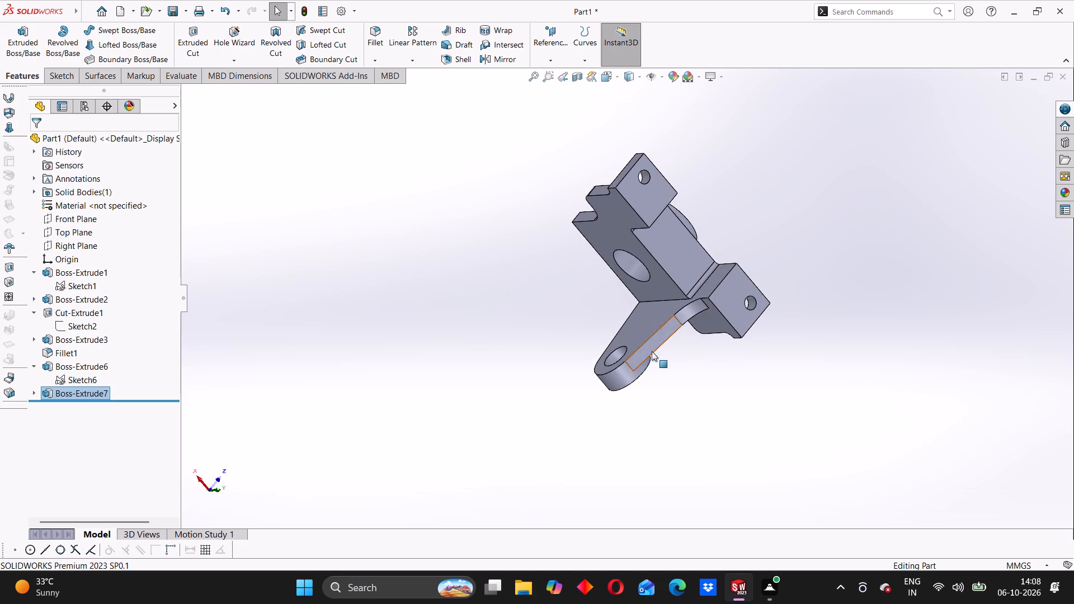
middle_click_drag(651, 366, 615, 292)
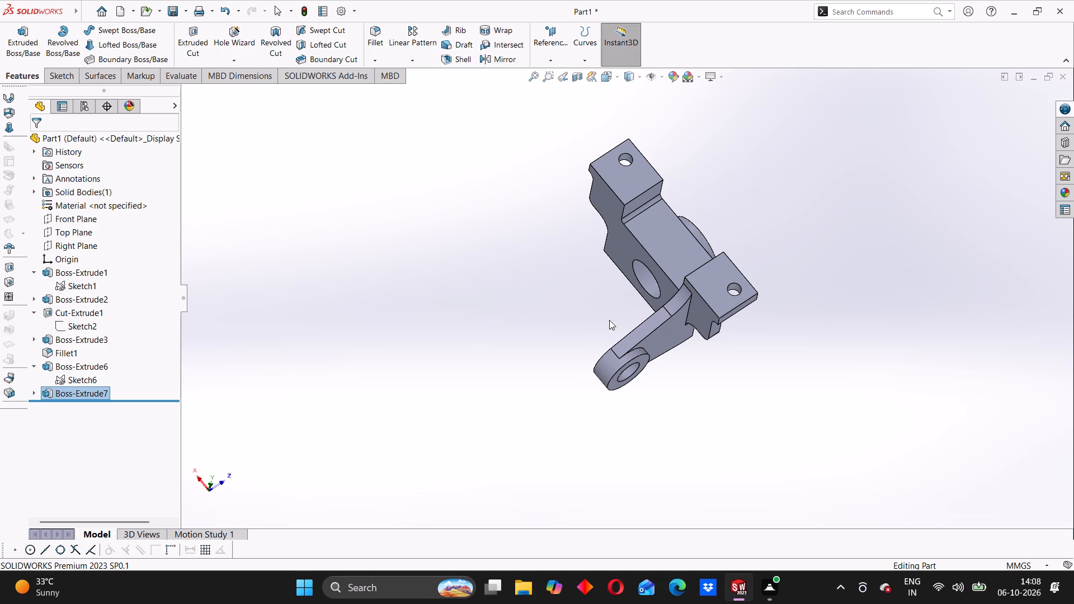
middle_click_drag(610, 313, 656, 364)
middle_click_drag(649, 328, 612, 374)
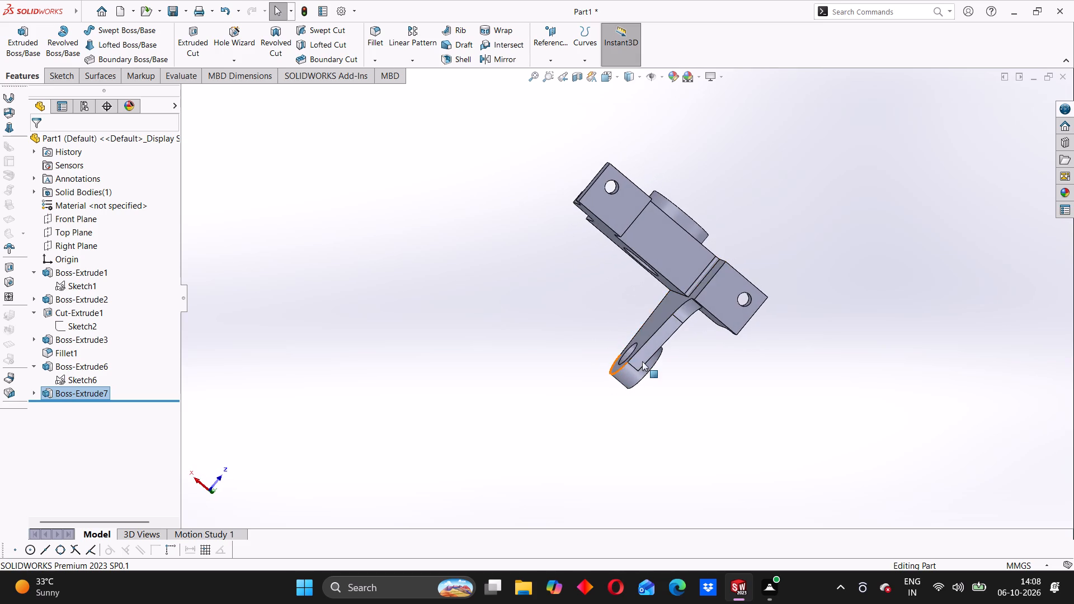
middle_click_drag(647, 363, 620, 261)
middle_click_drag(642, 402, 689, 256)
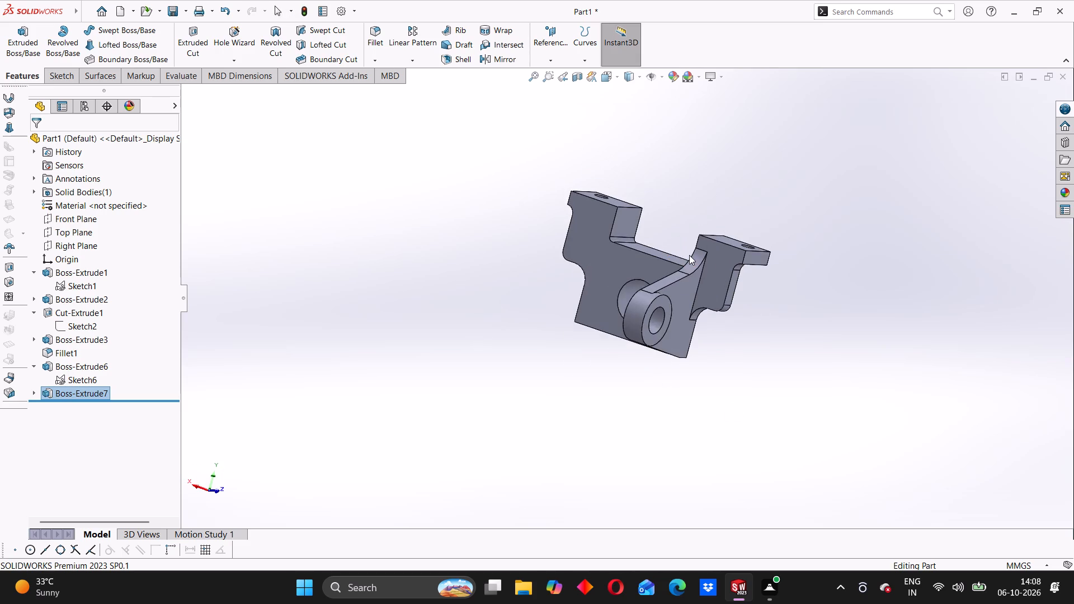
Examine the bracket from several angles and check how the Top Plane and Right Plane pass through it.
middle_click_drag(663, 358, 762, 400)
middle_click_drag(616, 314, 483, 397)
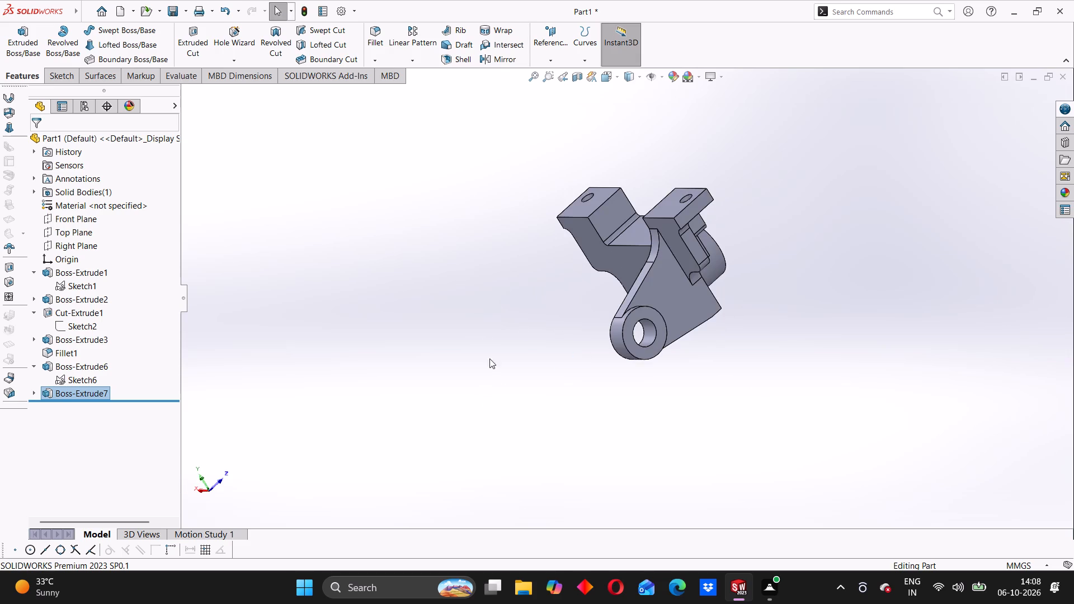
middle_click_drag(600, 269, 633, 343)
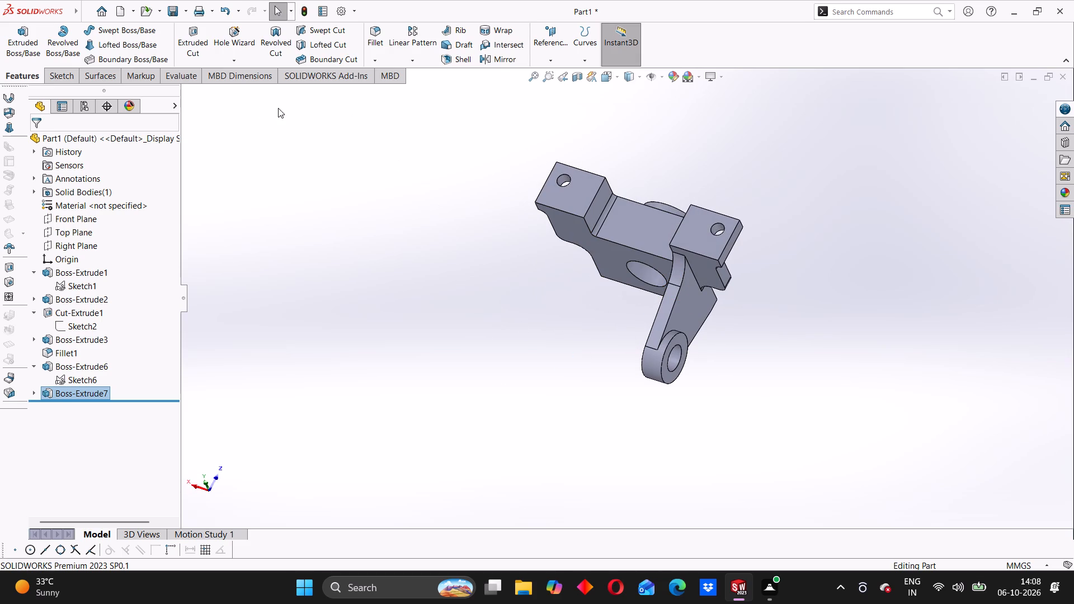
middle_click_drag(526, 258, 481, 295)
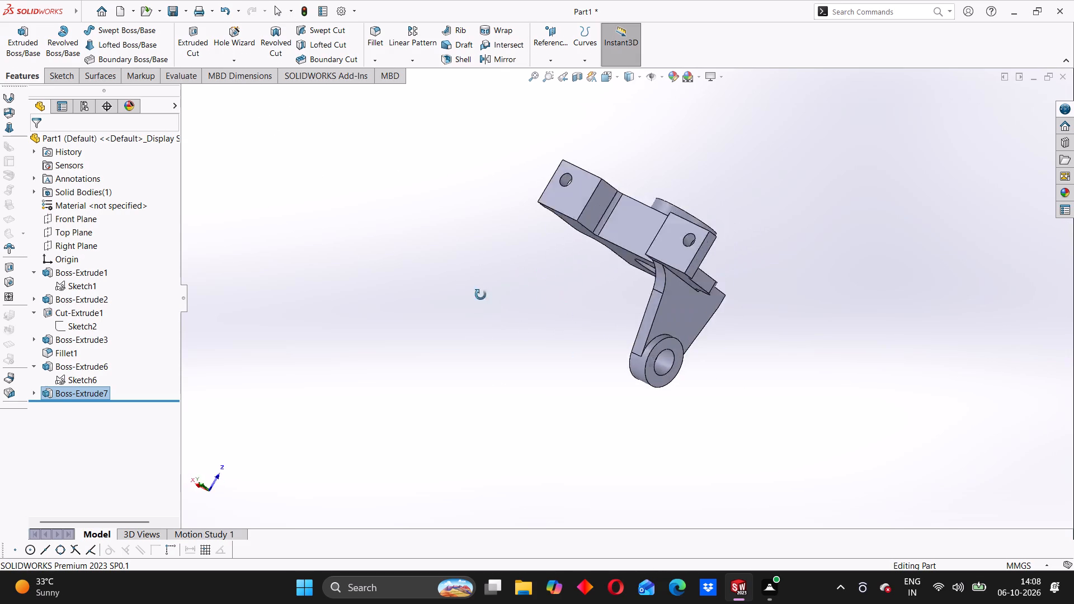
middle_click_drag(481, 295, 430, 325)
left_click(68, 74)
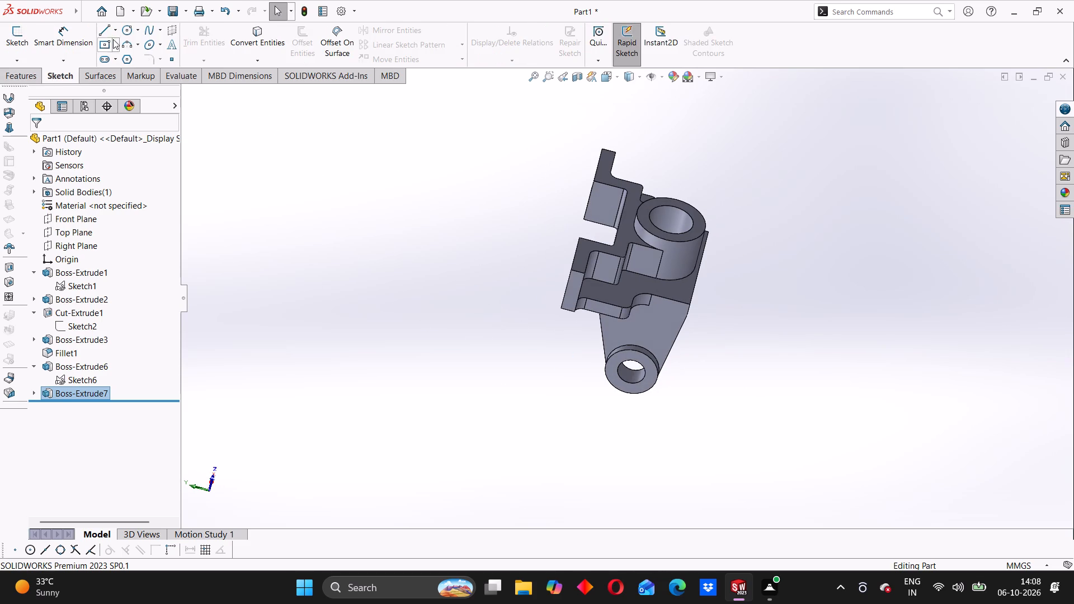
left_click(35, 78)
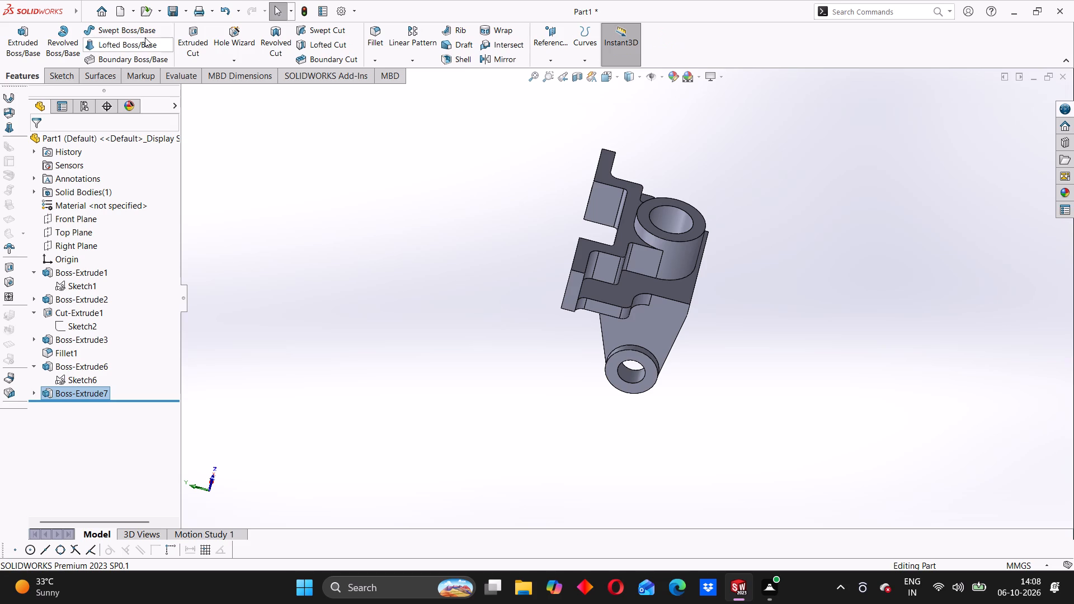
left_click(79, 238)
middle_click_drag(370, 295, 387, 426)
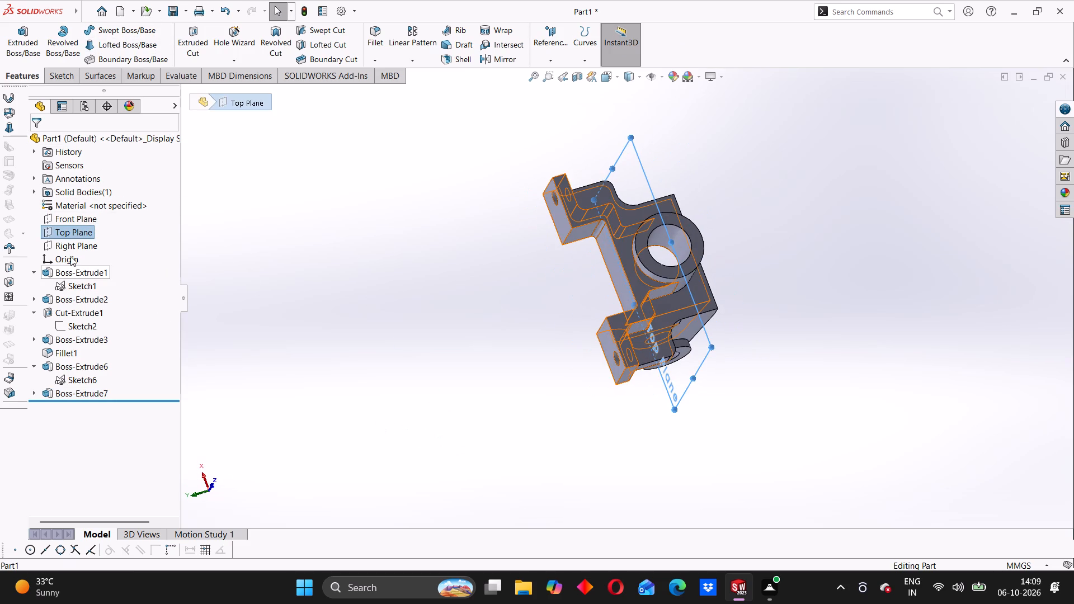
left_click(75, 247)
middle_click_drag(300, 299, 324, 337)
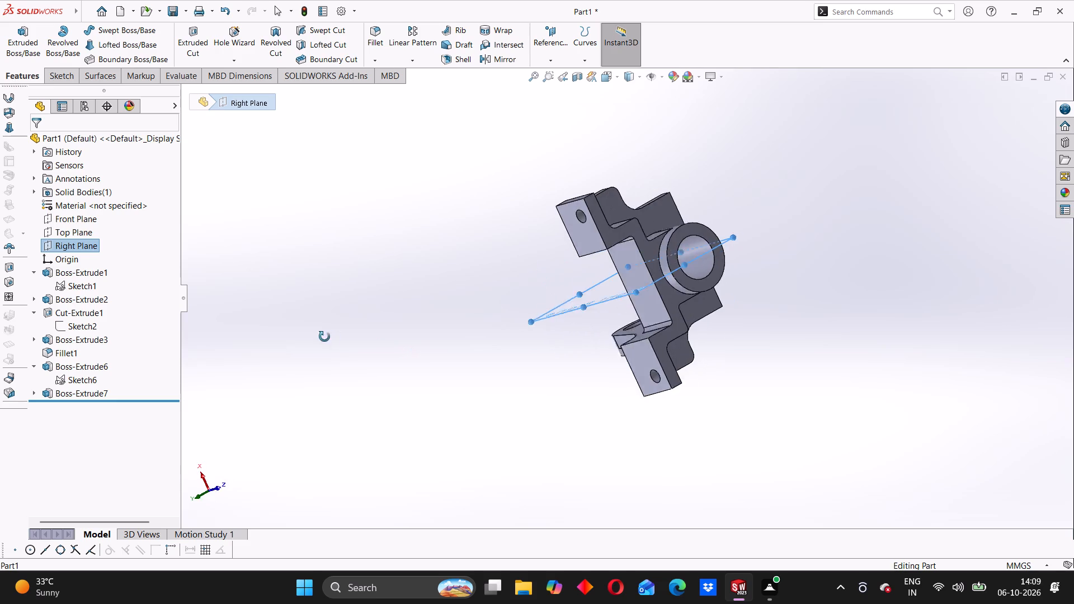
middle_click_drag(324, 337, 305, 332)
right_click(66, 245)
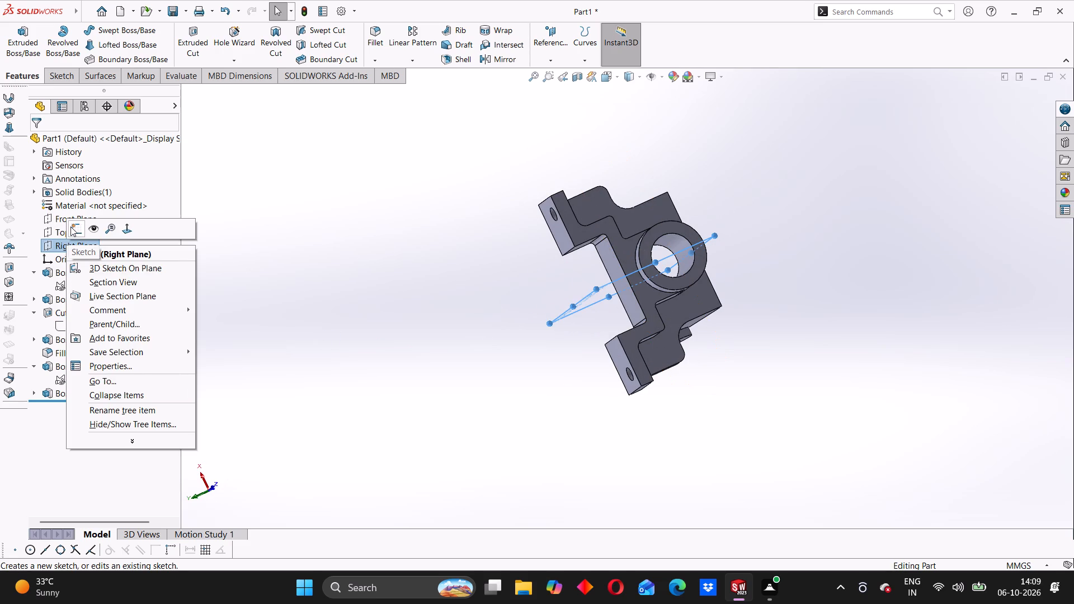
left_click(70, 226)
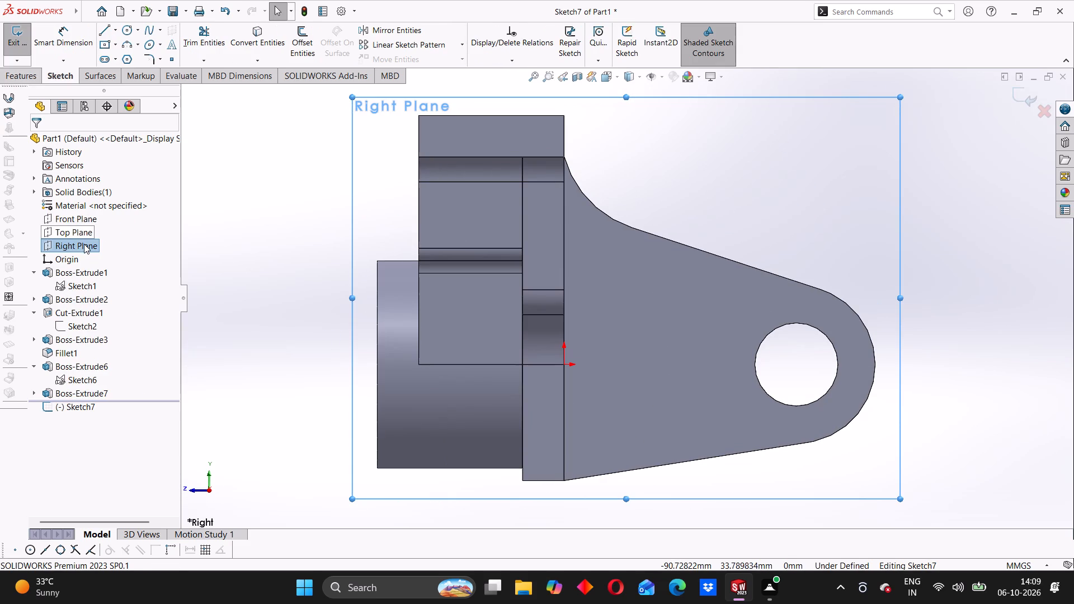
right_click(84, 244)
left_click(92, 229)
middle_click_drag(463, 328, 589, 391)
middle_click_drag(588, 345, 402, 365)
Mirror the arm web and ring extrusions, Boss-Extrude6 and Boss-Extrude7, about the Right Plane.
left_click(83, 246)
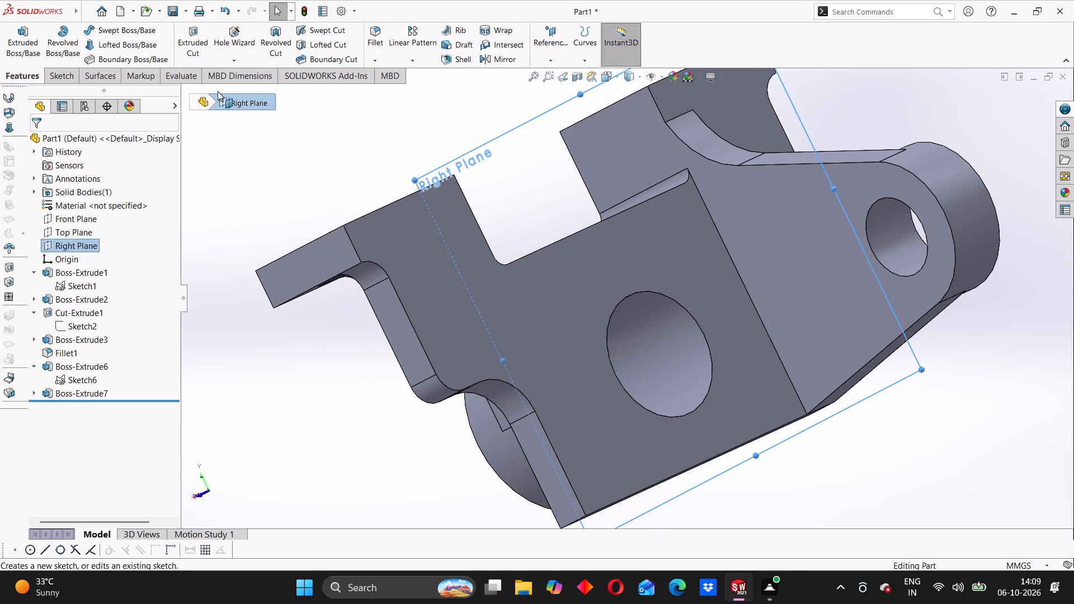
left_click(408, 58)
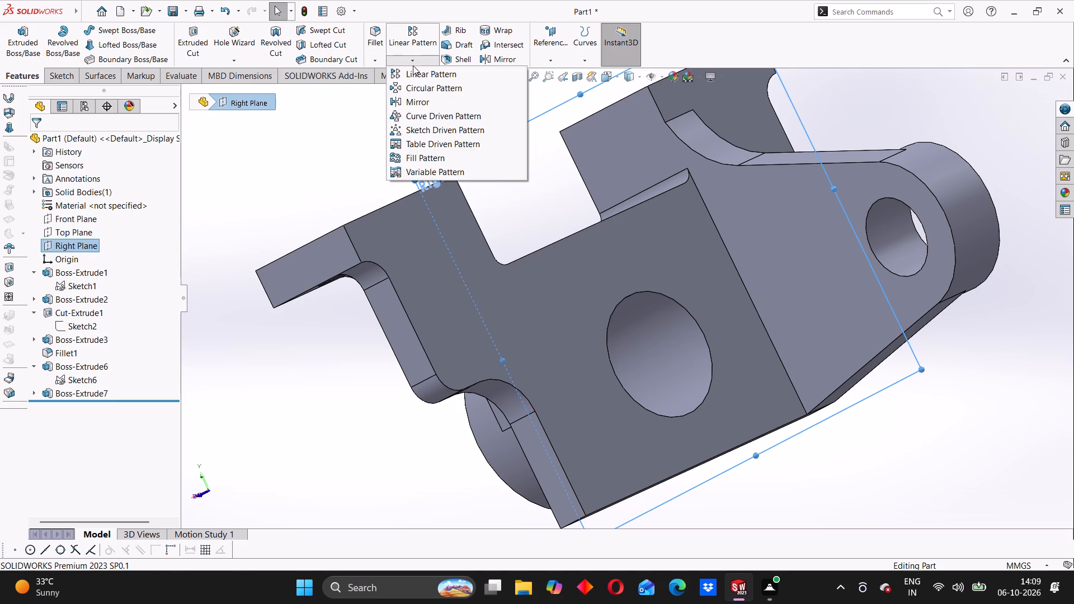
left_click(415, 96)
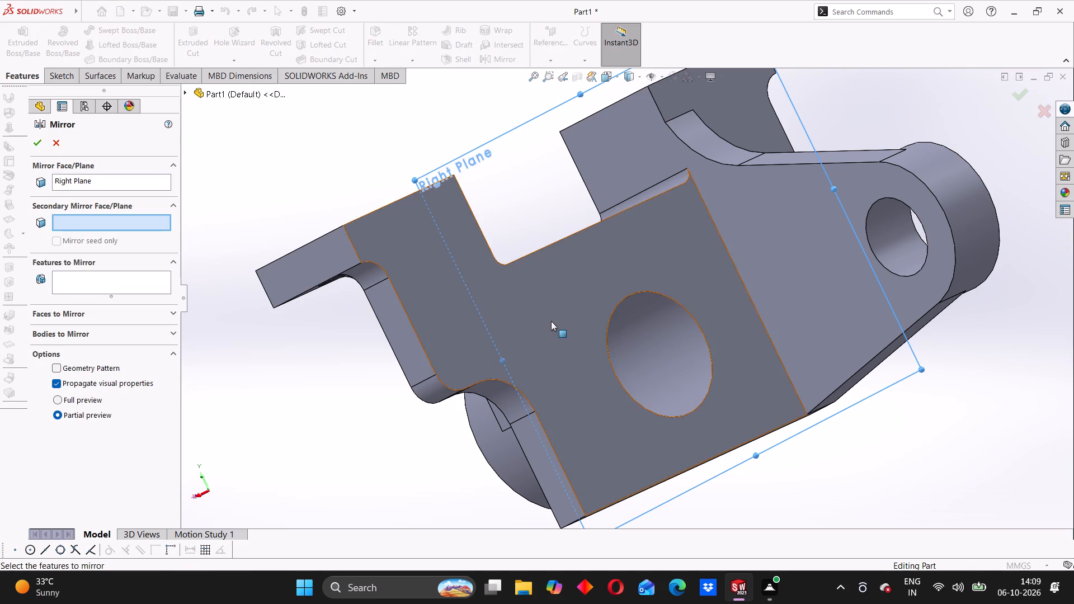
scroll(556, 320, "up", 5)
middle_click_drag(531, 337, 646, 351)
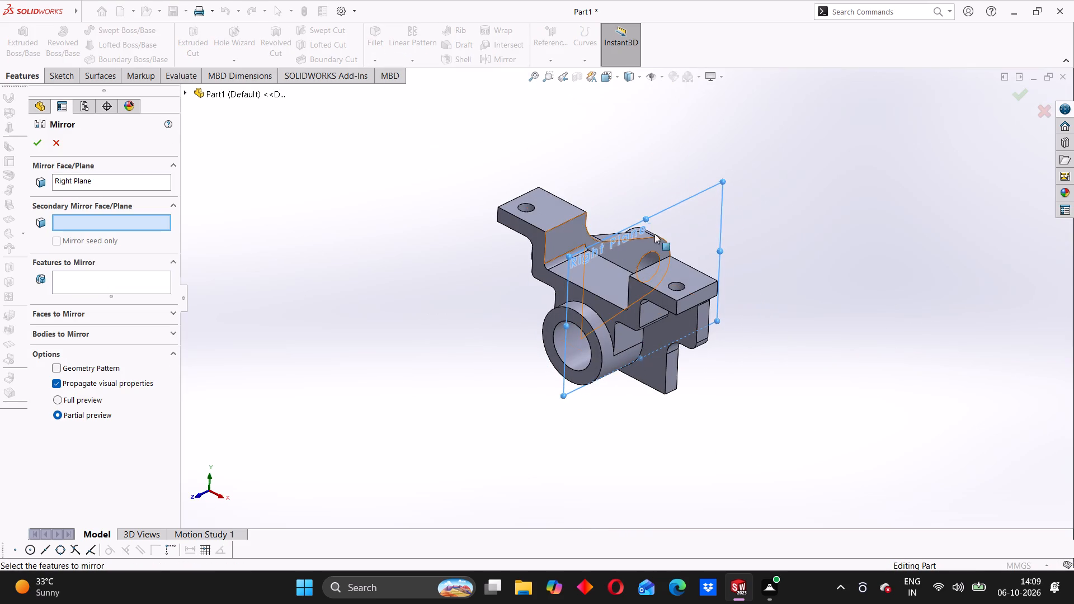
middle_click_drag(647, 232, 571, 348)
middle_click_drag(640, 219, 659, 328)
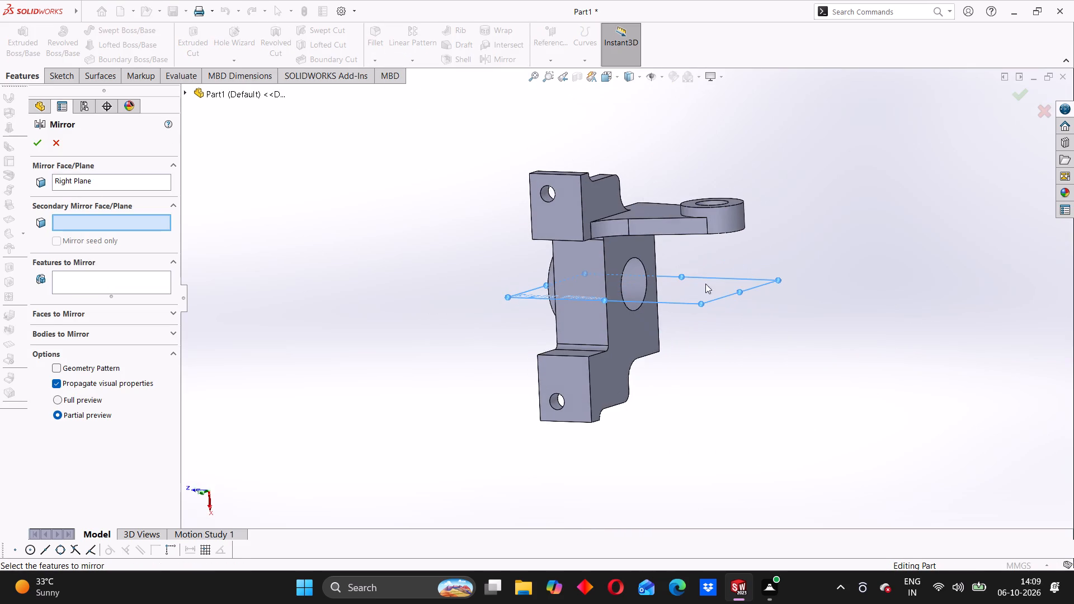
middle_click_drag(718, 277, 559, 232)
middle_click_drag(606, 349, 572, 233)
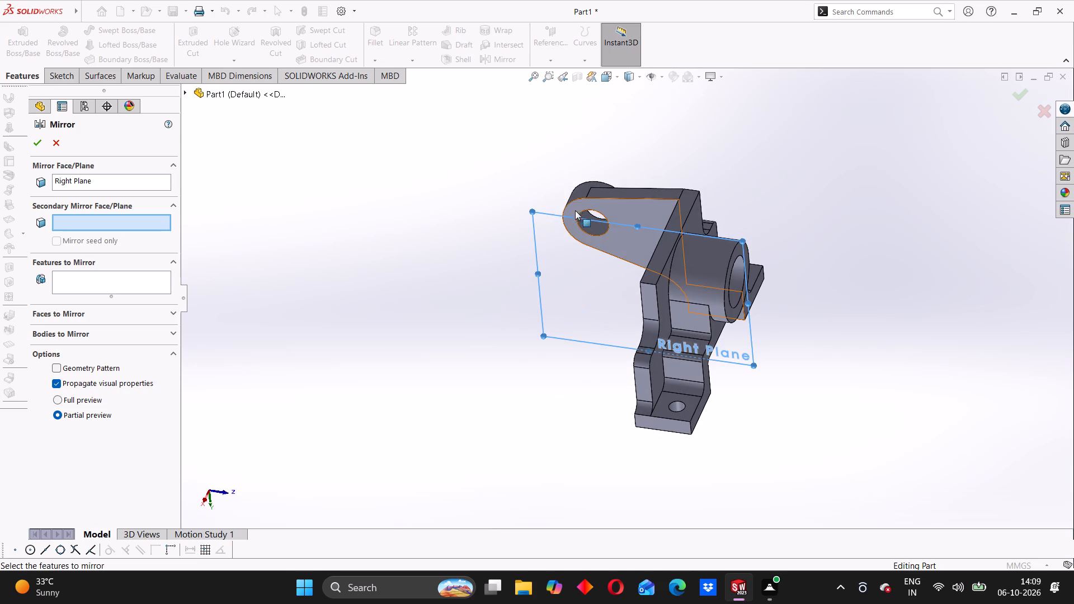
middle_click_drag(637, 379, 666, 258)
scroll(636, 378, "up", 1)
middle_click_drag(736, 340, 615, 369)
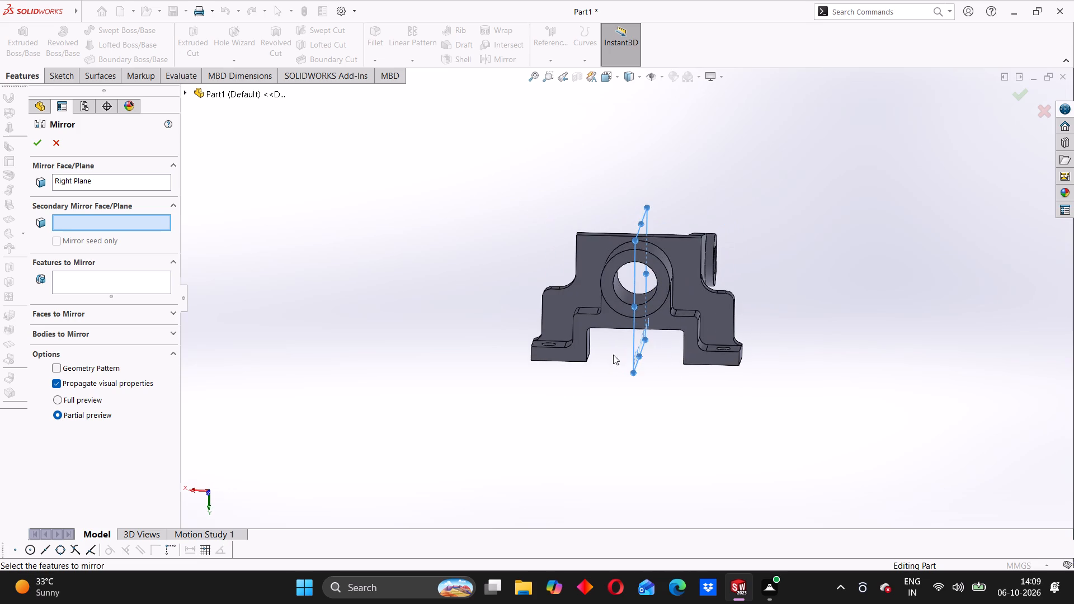
middle_click_drag(552, 306, 637, 366)
left_click(102, 287)
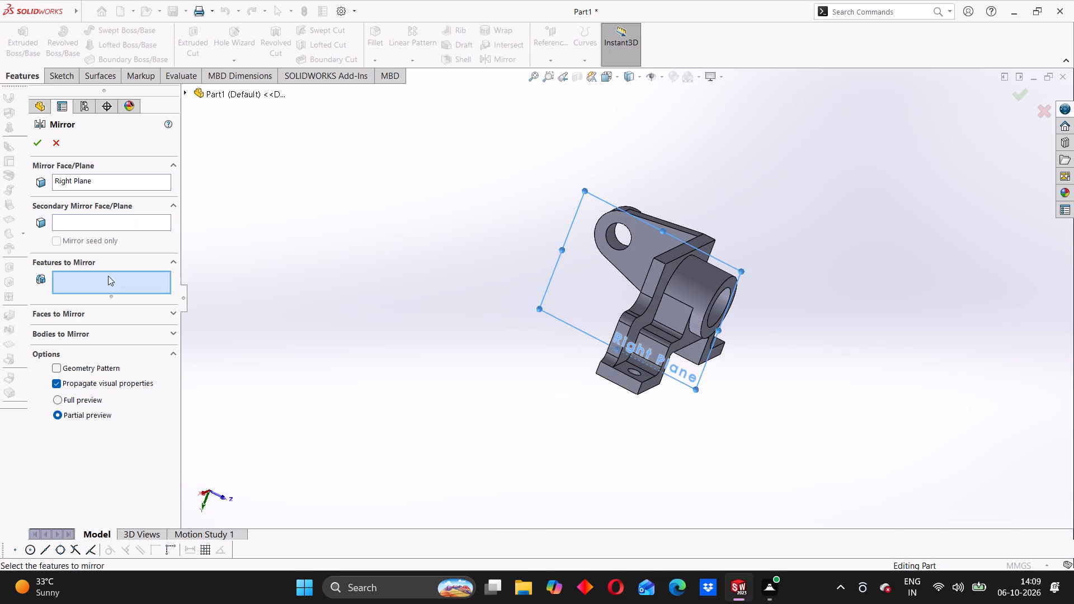
left_click(189, 95)
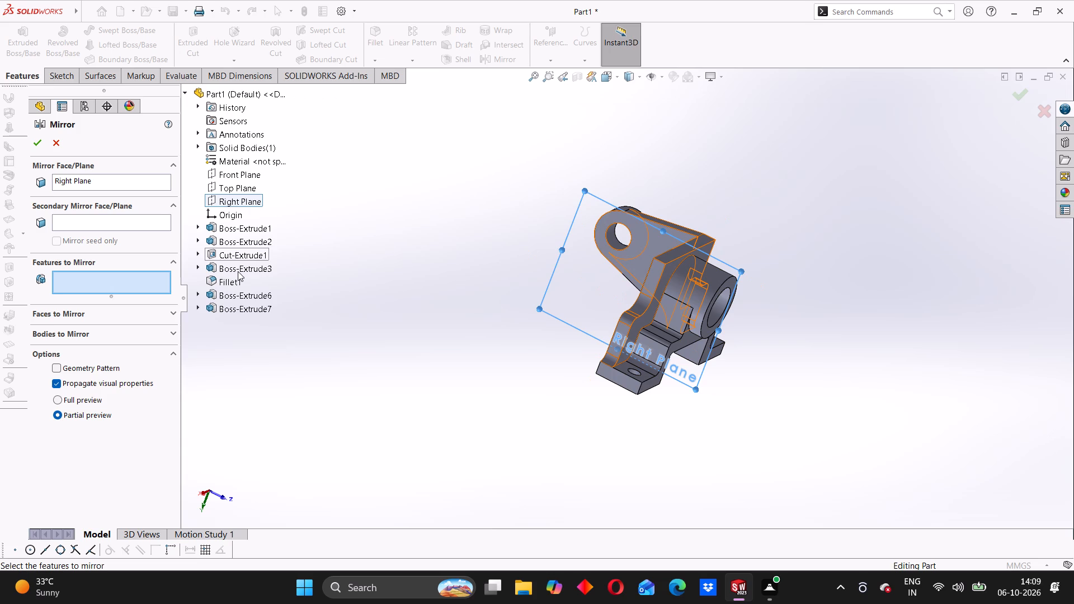
middle_click_drag(460, 294, 515, 370)
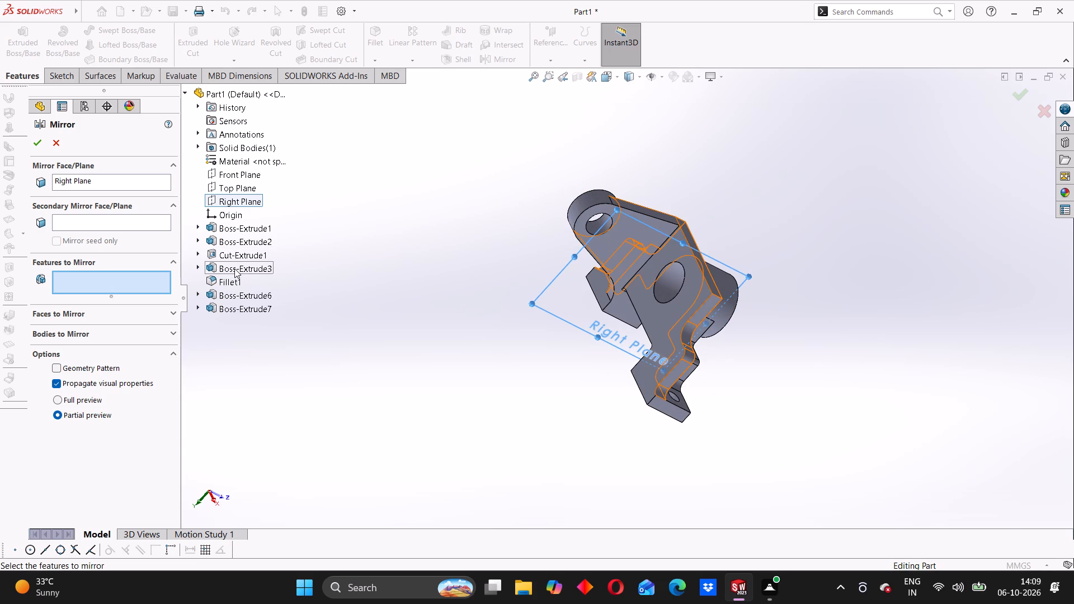
middle_click_drag(368, 256, 393, 295)
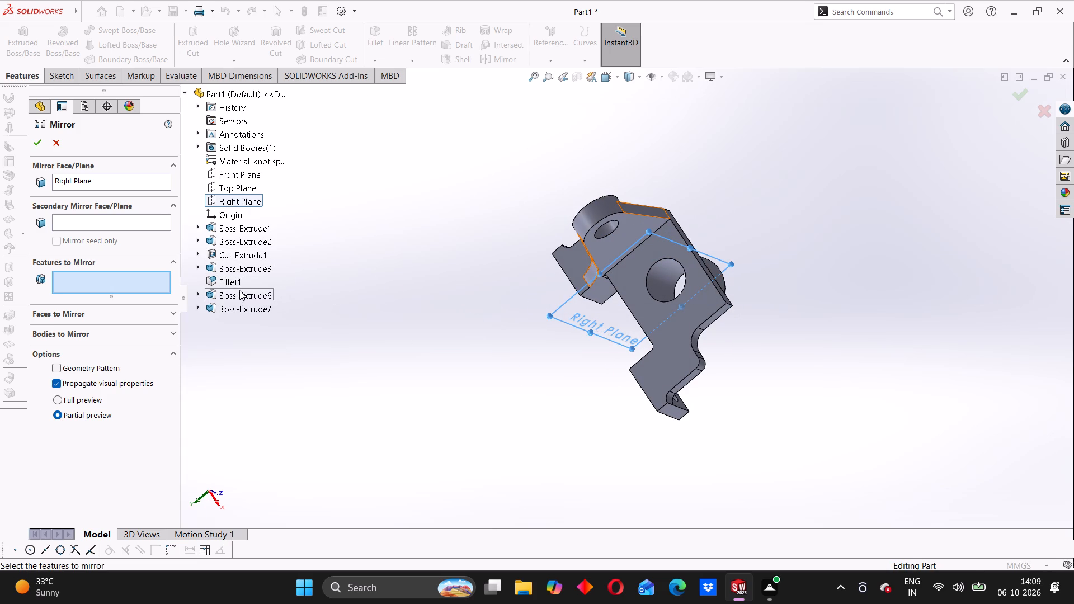
left_click(236, 292)
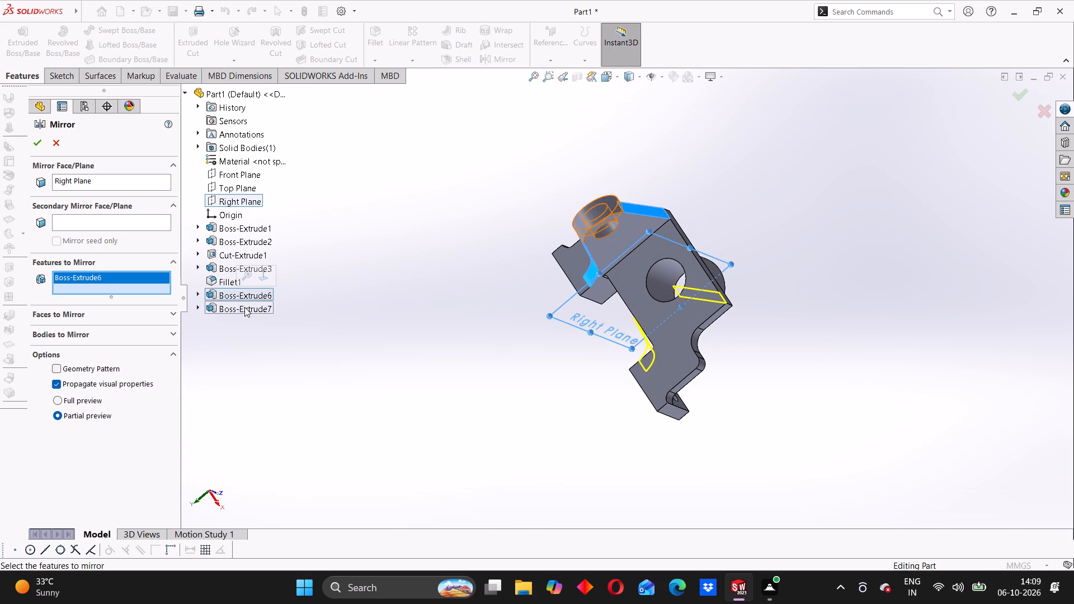
left_click(235, 306)
middle_click_drag(468, 348, 472, 276)
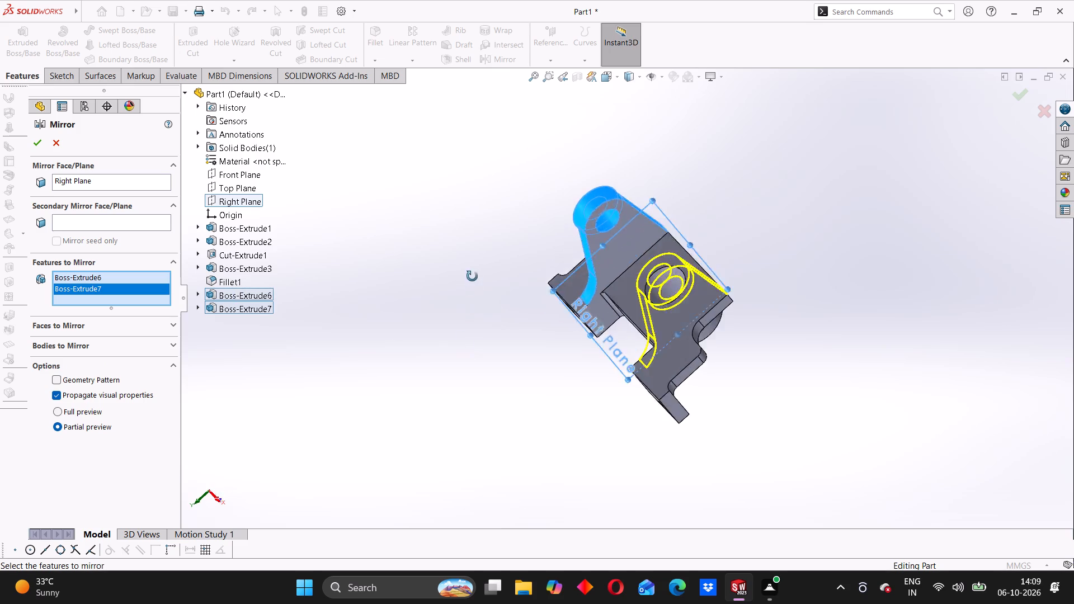
middle_click_drag(472, 276, 474, 202)
middle_click_drag(469, 262, 502, 287)
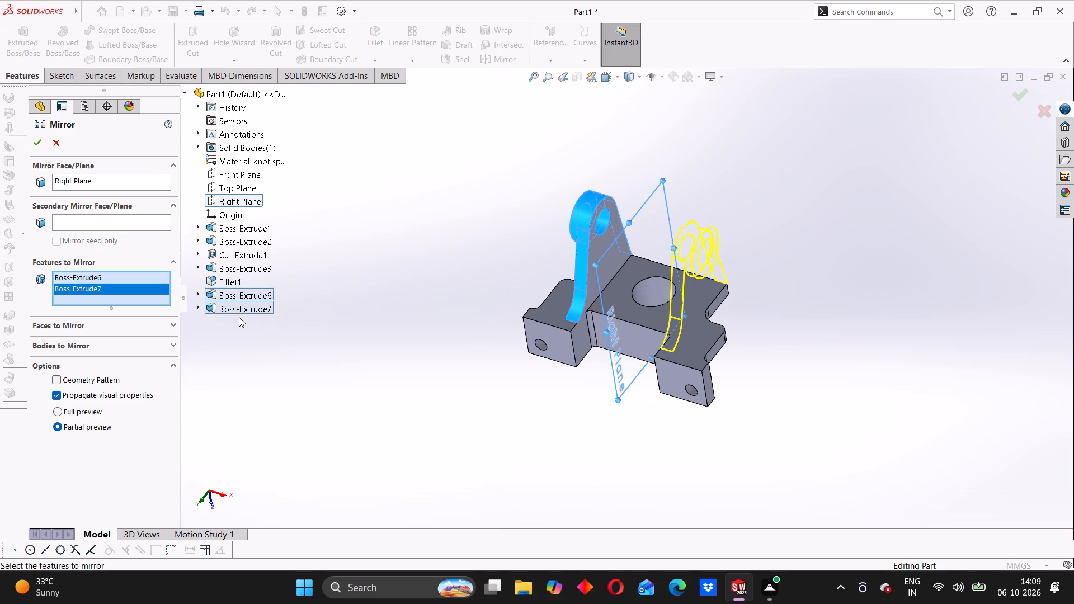
middle_click_drag(489, 299, 578, 367)
middle_click_drag(580, 369, 519, 358)
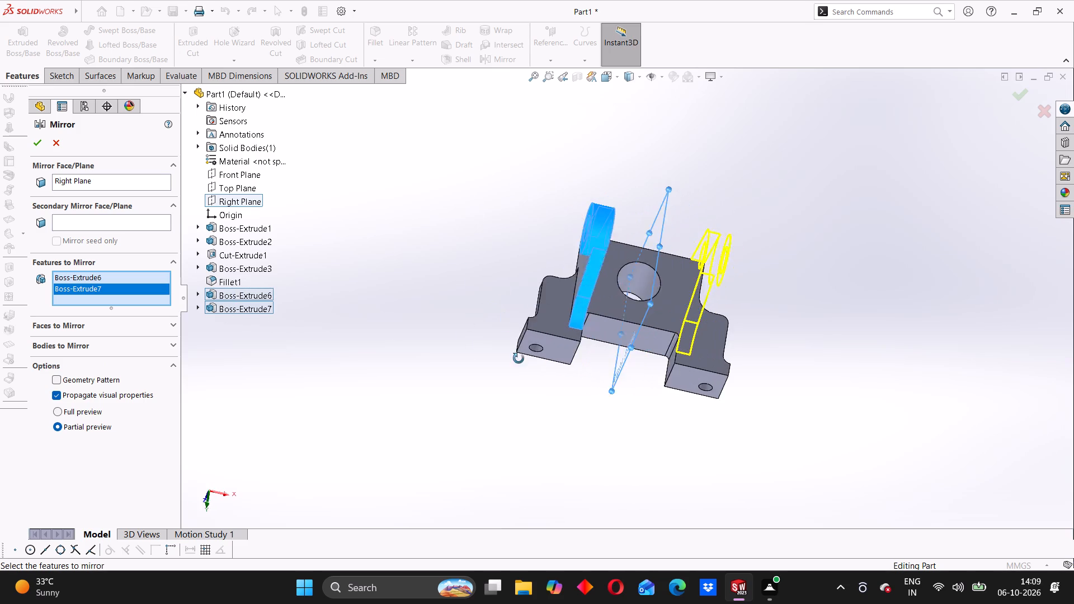
middle_click_drag(519, 358, 506, 355)
left_click(40, 141)
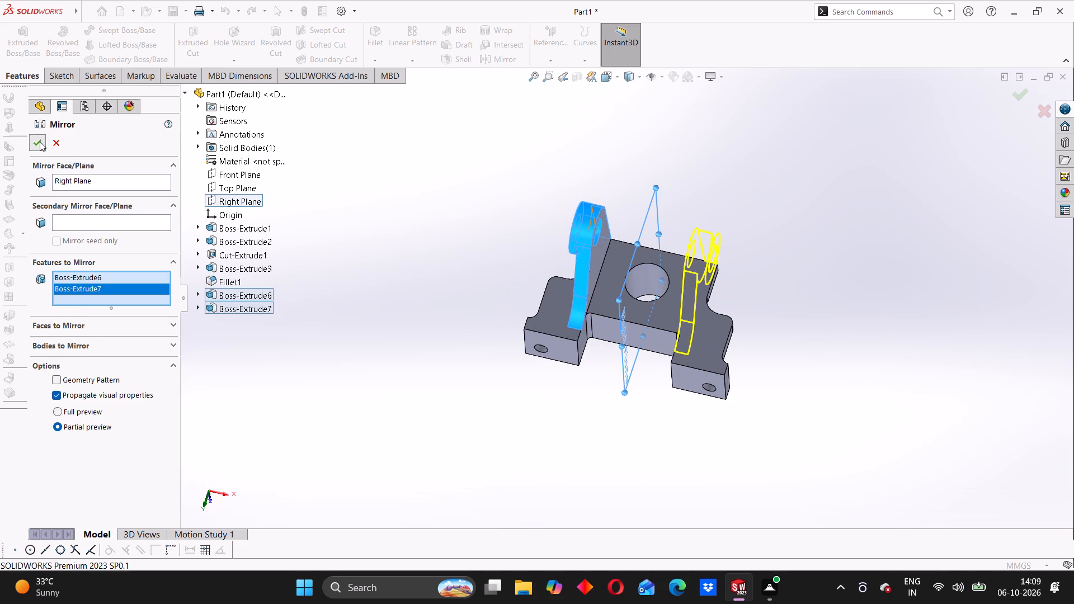
Examine the bracket with both ringed arms from all sides, checking the arms against the plate and bore boss.
middle_click_drag(458, 287, 509, 317)
left_click(468, 288)
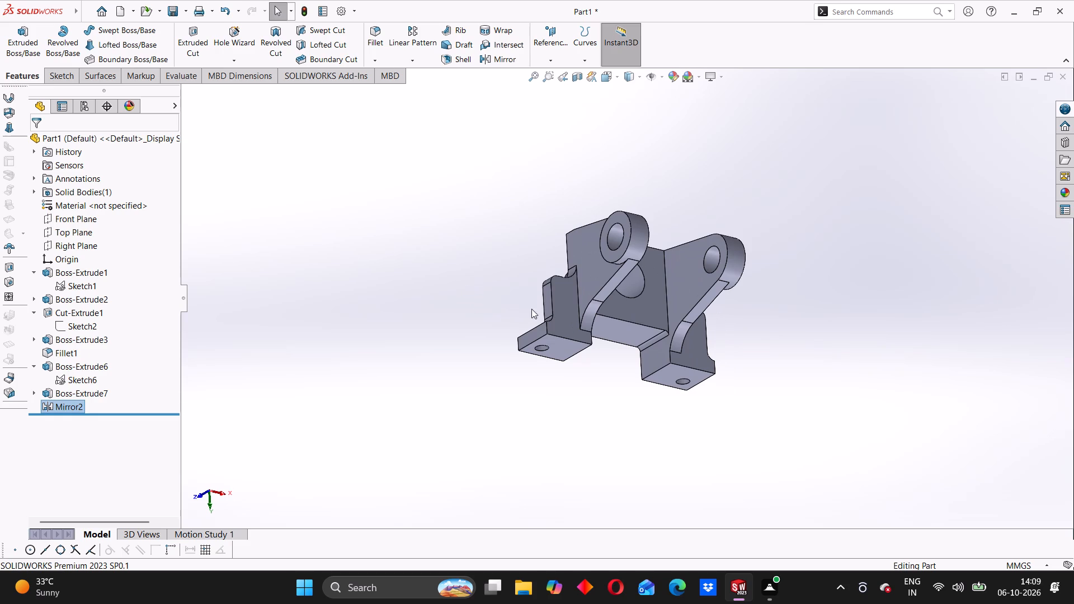
middle_click_drag(601, 372, 676, 292)
middle_click_drag(559, 350, 628, 296)
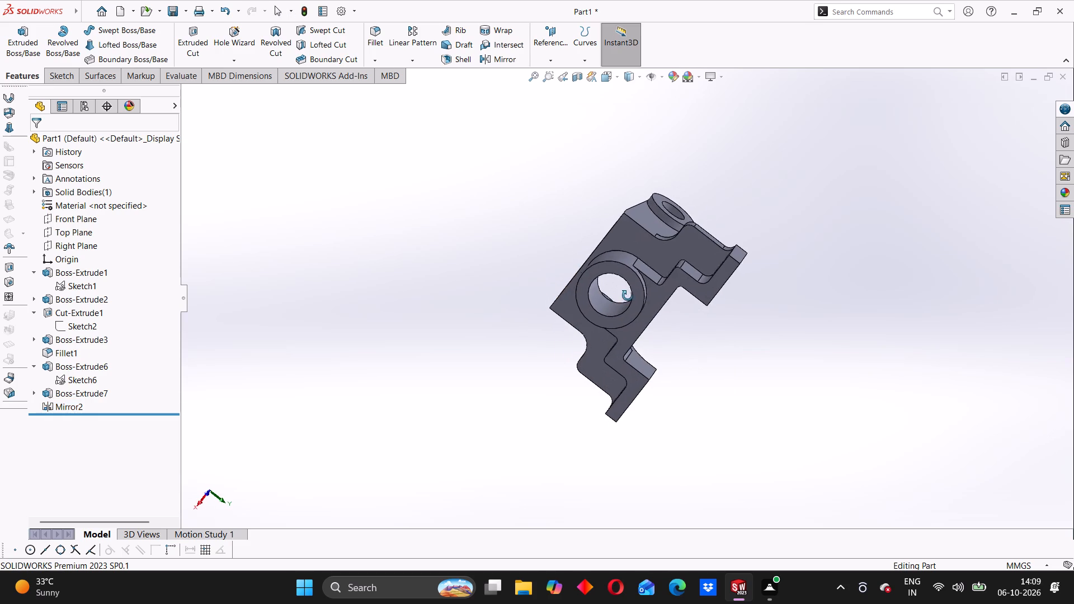
middle_click_drag(628, 296, 626, 297)
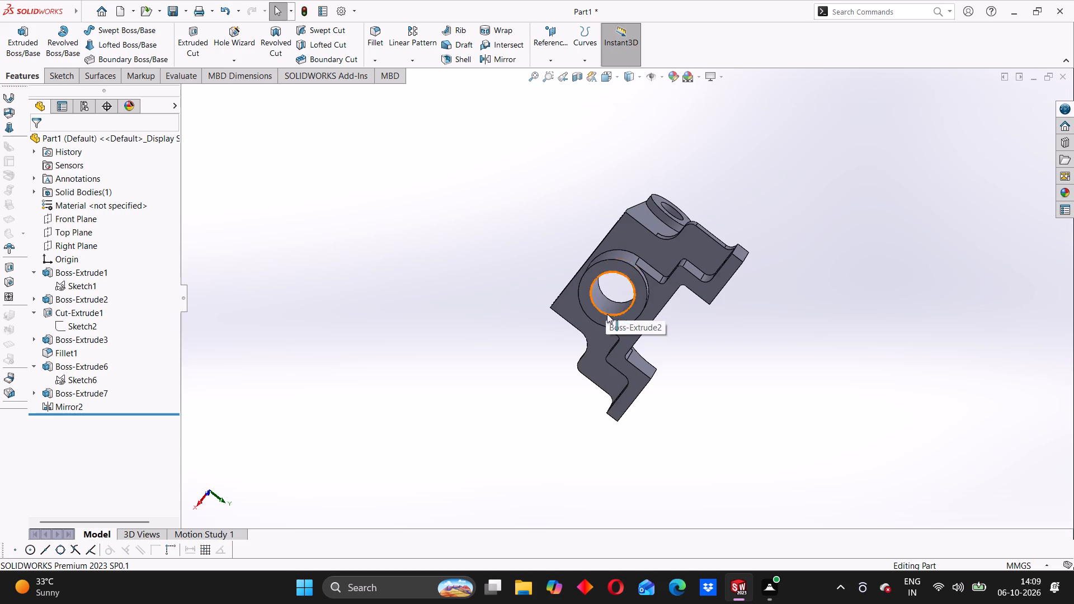
middle_click_drag(607, 314, 656, 295)
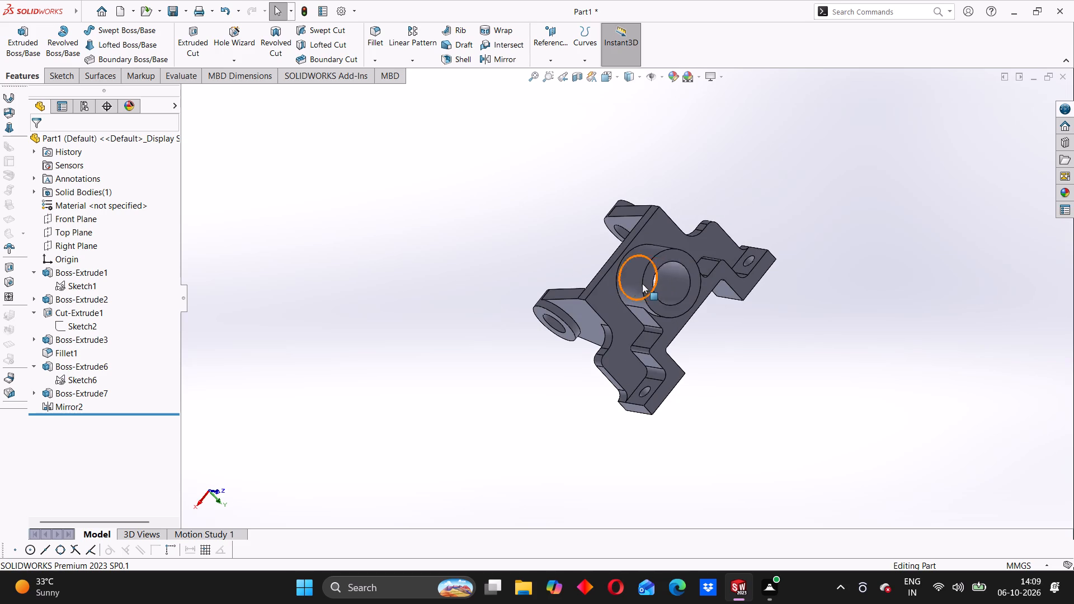
middle_click_drag(620, 292, 627, 184)
middle_click_drag(651, 350, 624, 215)
middle_click_drag(733, 296, 484, 351)
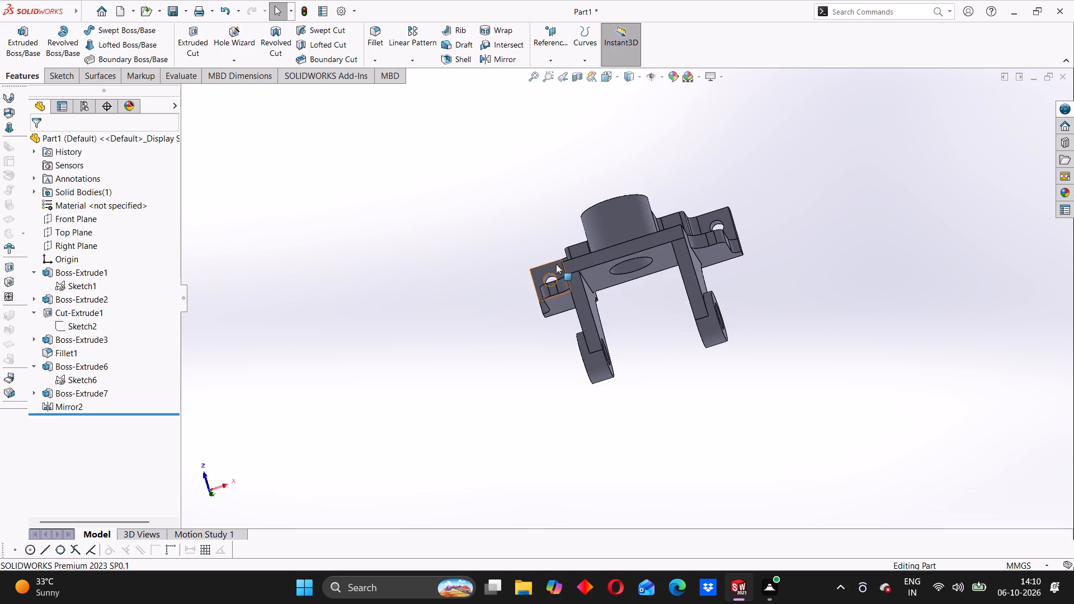
middle_click_drag(569, 267, 716, 315)
middle_click_drag(671, 286, 599, 223)
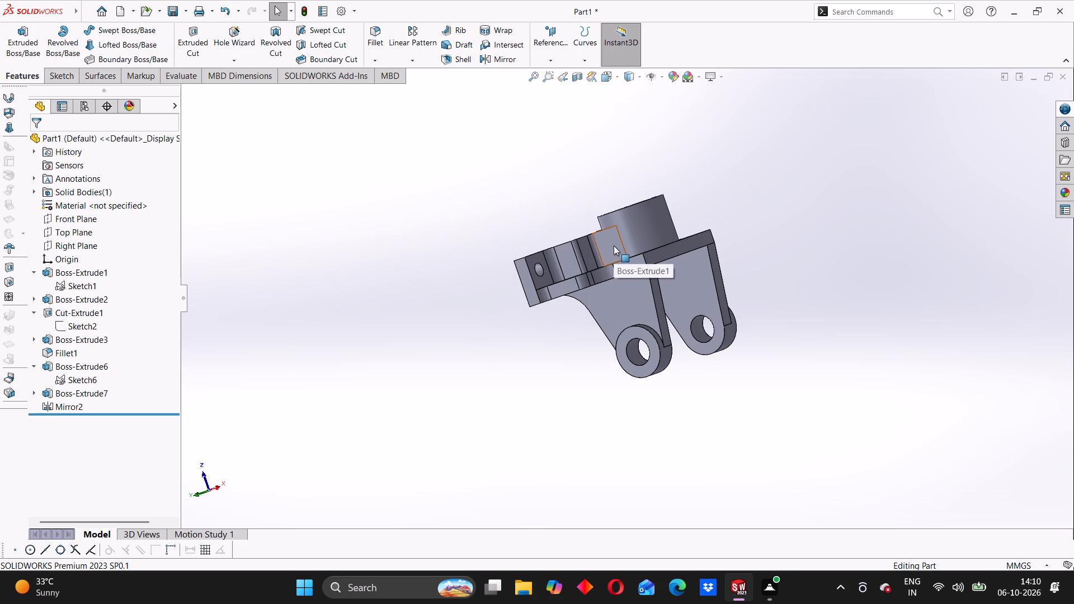
middle_click_drag(657, 430, 631, 290)
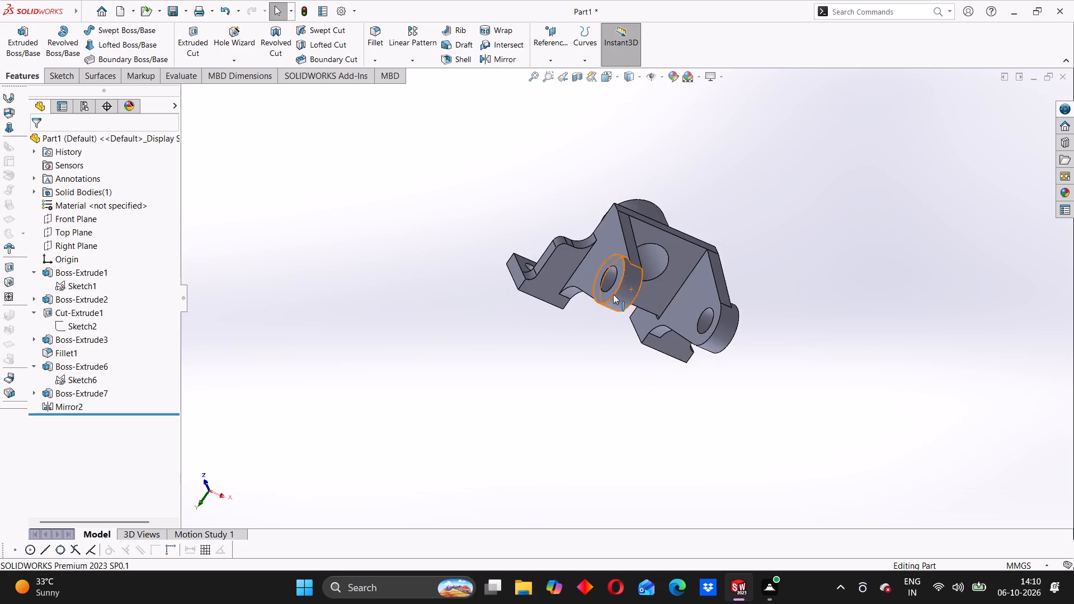
middle_click_drag(577, 357, 752, 339)
middle_click_drag(599, 293, 738, 367)
middle_click_drag(731, 336, 524, 282)
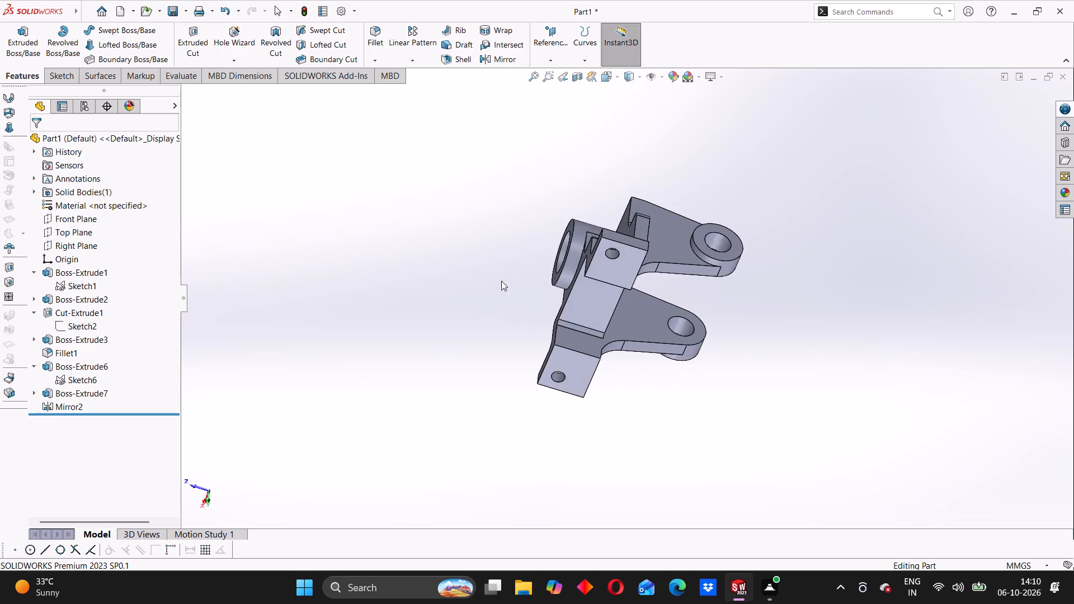
middle_click_drag(685, 289, 530, 433)
middle_click_drag(595, 287, 726, 366)
scroll(642, 264, "down", 2)
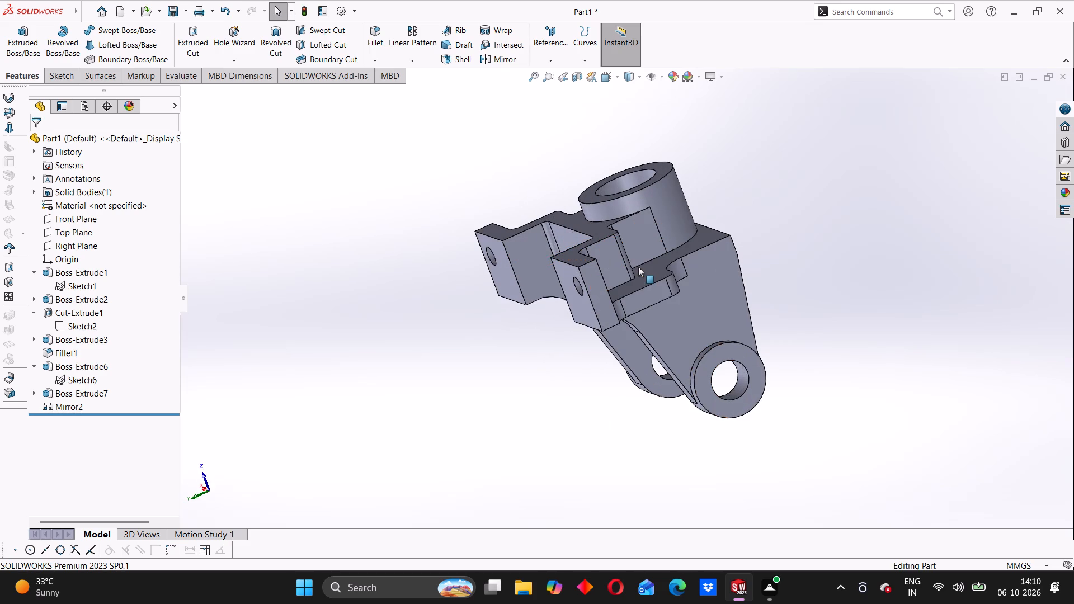
scroll(671, 299, "down", 2)
middle_click_drag(675, 303, 619, 287)
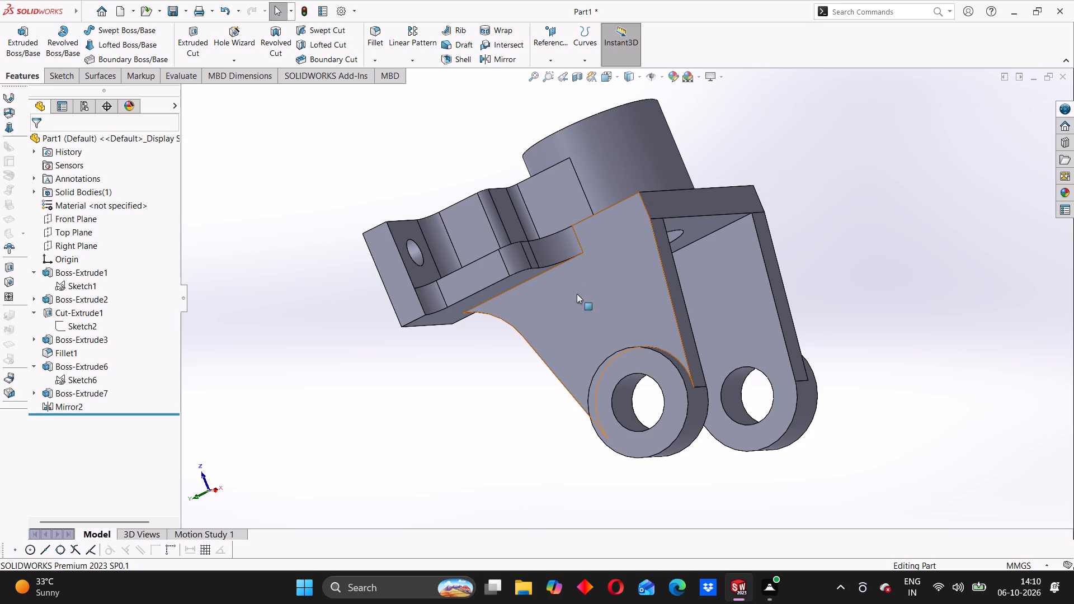
Examine the finished bracket from all sides, checking both ringed arms, the bore boss, the stepped feet and their holes.
middle_click_drag(587, 318, 602, 243)
middle_click_drag(592, 289, 724, 408)
middle_click_drag(566, 237, 558, 252)
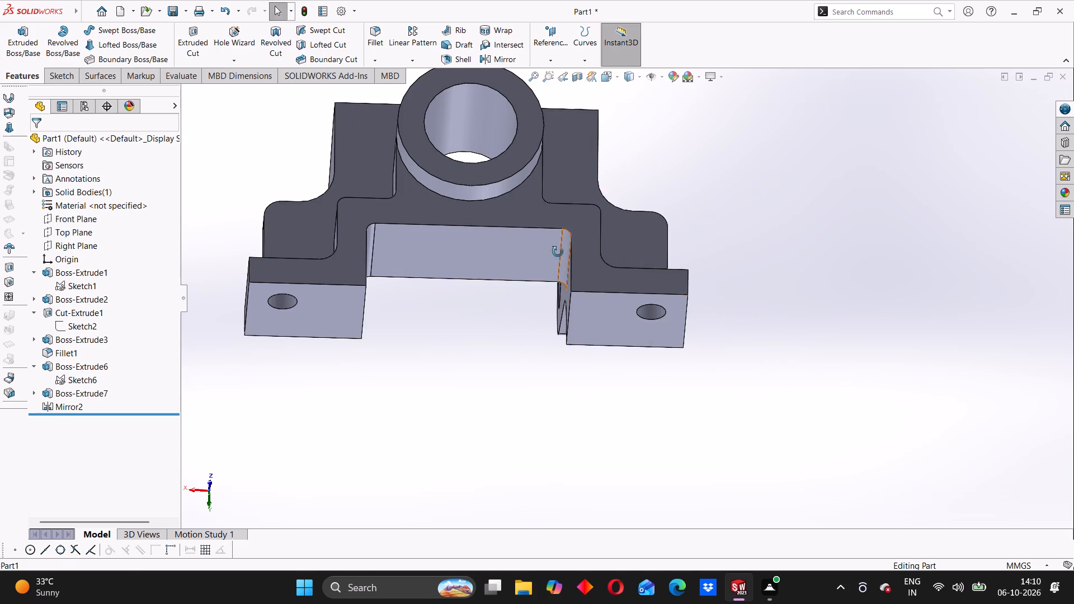
middle_click_drag(558, 252, 451, 299)
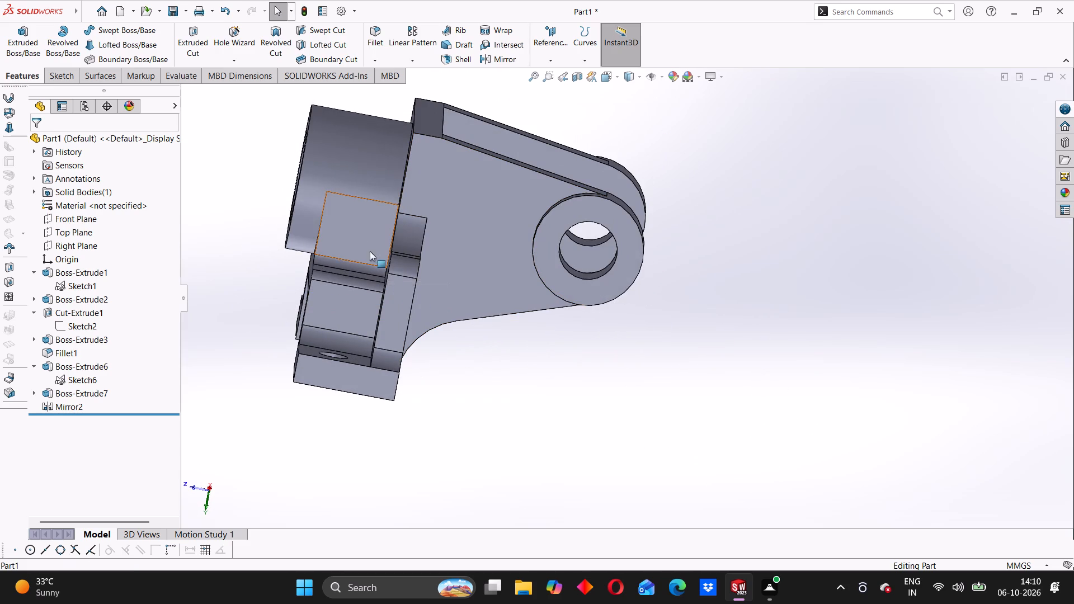
middle_click_drag(384, 271, 405, 304)
middle_click_drag(393, 291, 416, 308)
middle_click_drag(426, 296, 432, 302)
middle_click_drag(426, 223, 394, 226)
middle_click_drag(440, 297, 346, 266)
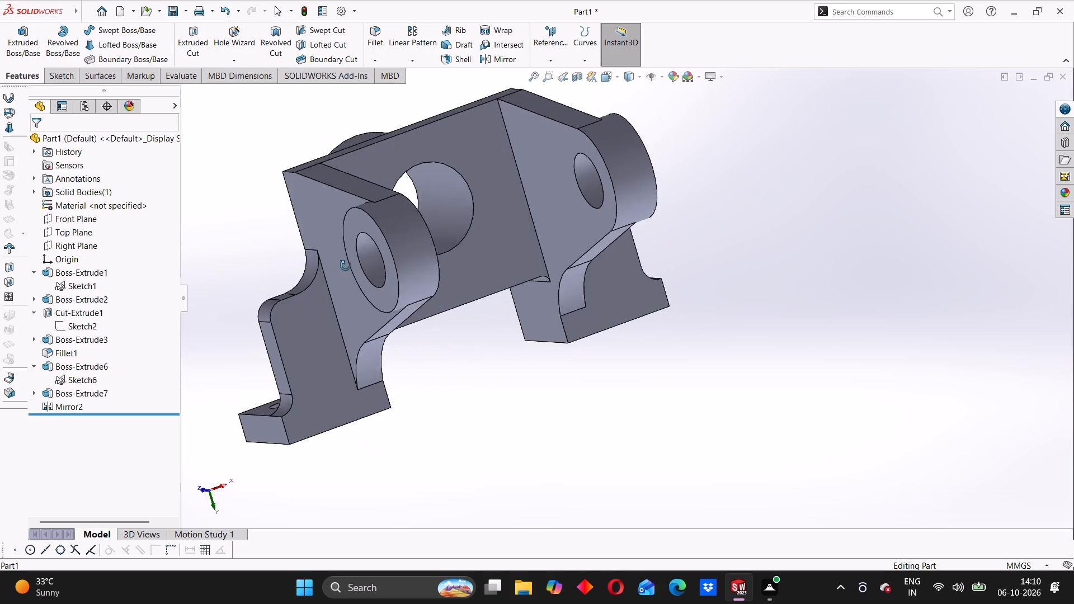
middle_click_drag(346, 266, 314, 297)
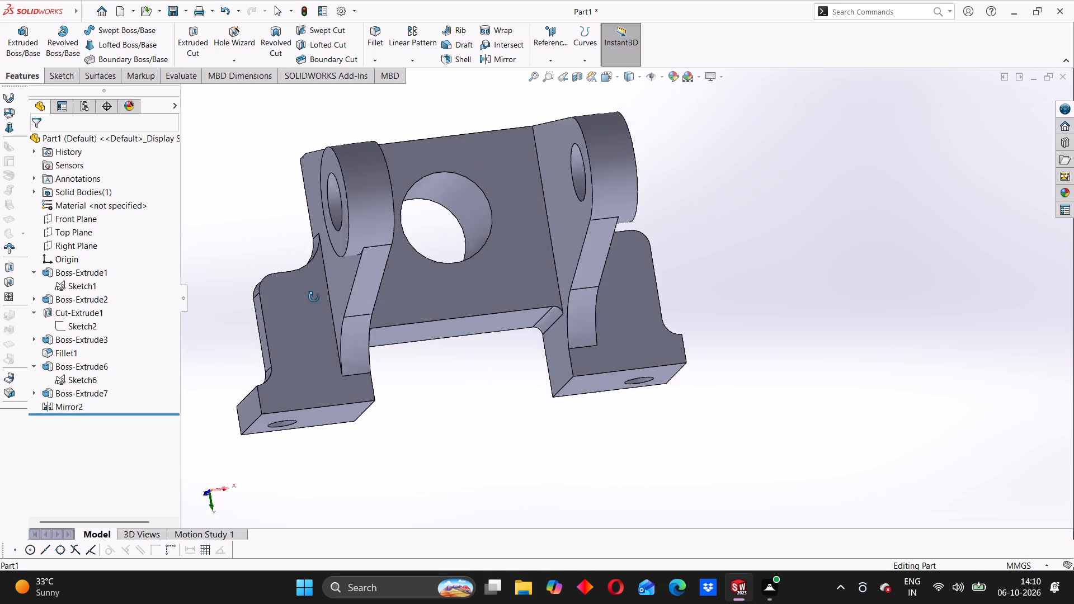
middle_click_drag(314, 297, 309, 300)
middle_click_drag(352, 251, 431, 347)
middle_click_drag(364, 280, 439, 253)
middle_click_drag(370, 228, 414, 278)
scroll(412, 277, "up", 5)
middle_click_drag(514, 297, 467, 289)
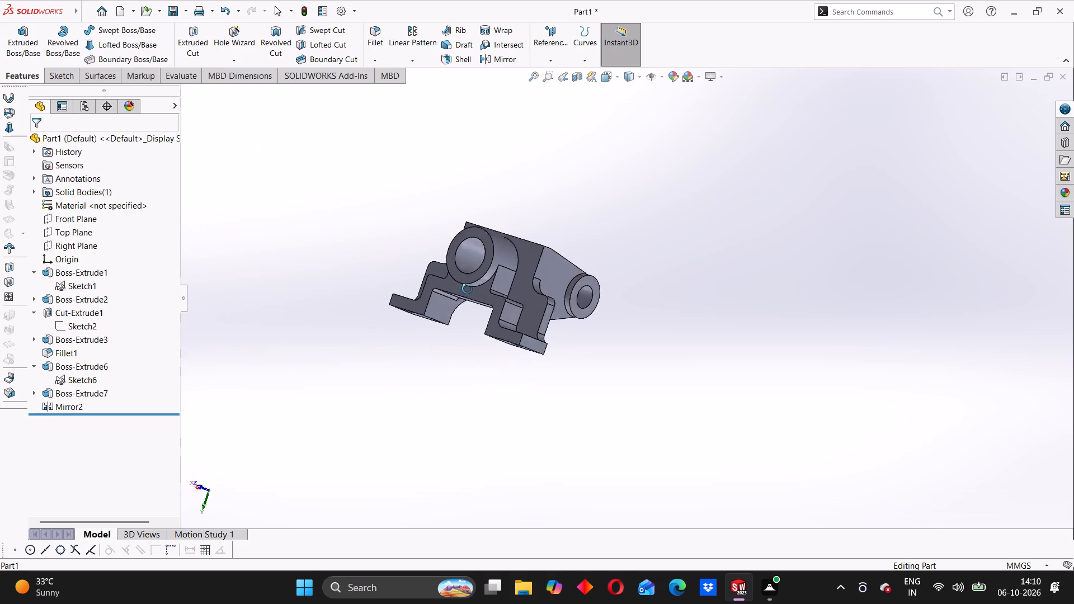
middle_click_drag(467, 289, 416, 278)
scroll(467, 281, "down", 3)
middle_click_drag(527, 356, 526, 351)
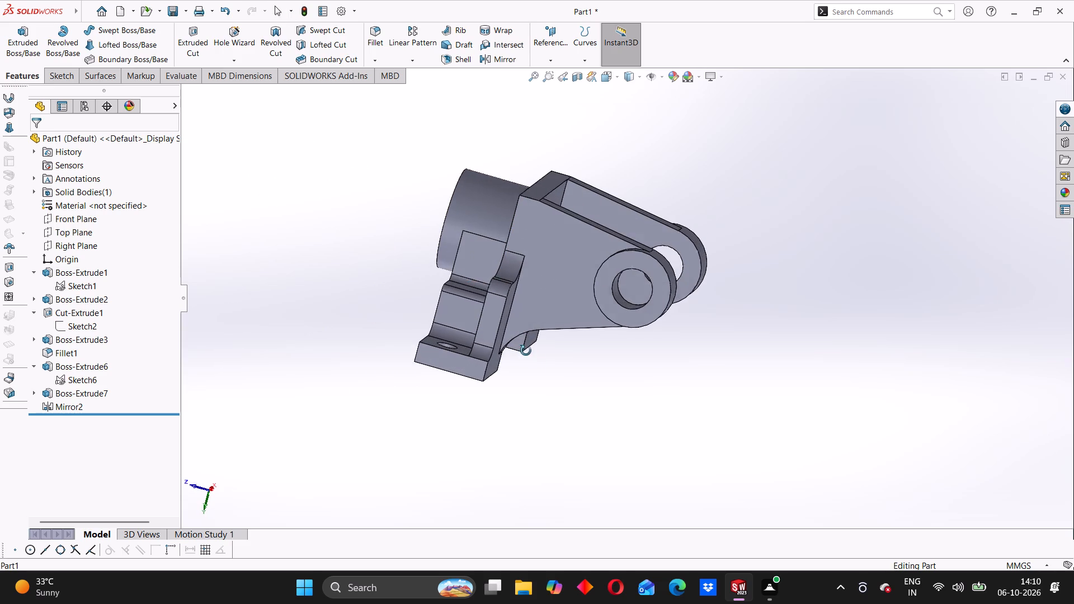
middle_click_drag(526, 351, 549, 270)
middle_click_drag(475, 268, 502, 356)
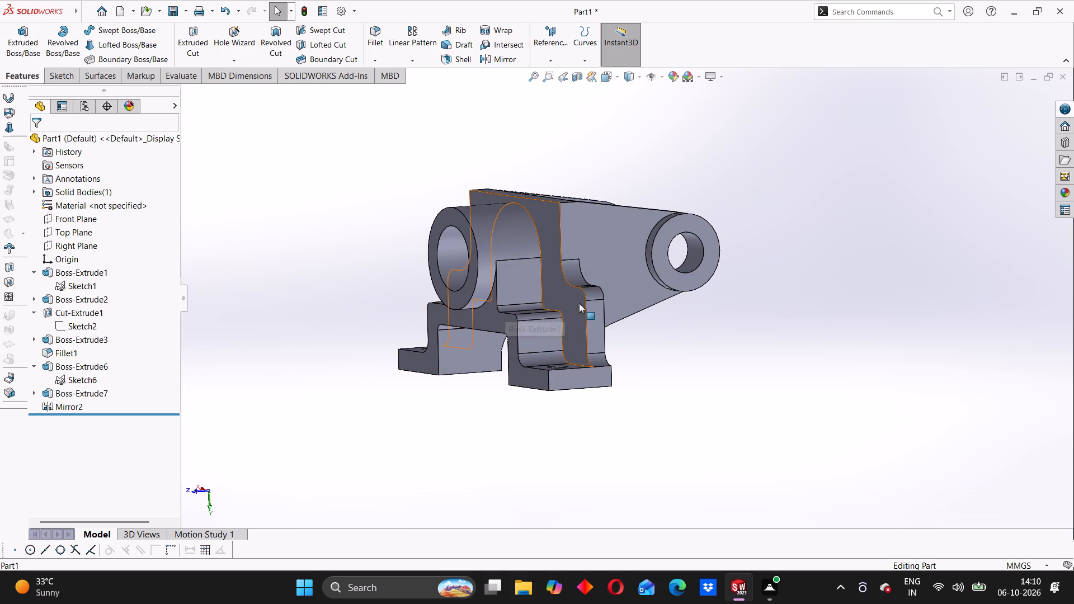
middle_click_drag(580, 279, 633, 391)
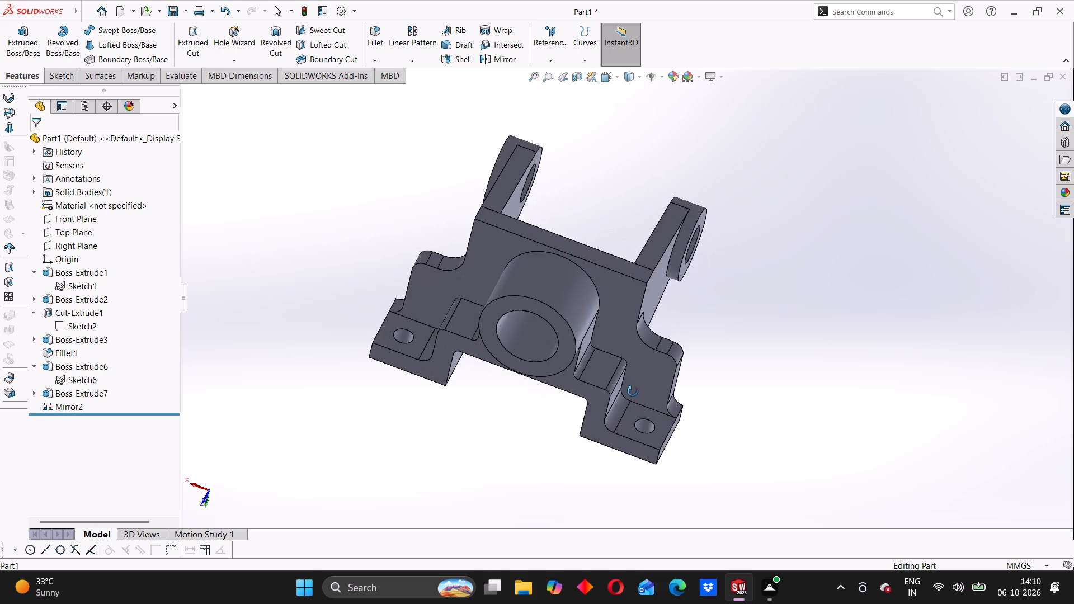
middle_click_drag(633, 391, 757, 365)
middle_click_drag(564, 277, 684, 428)
middle_click_drag(610, 308, 470, 354)
middle_click_drag(538, 286, 515, 289)
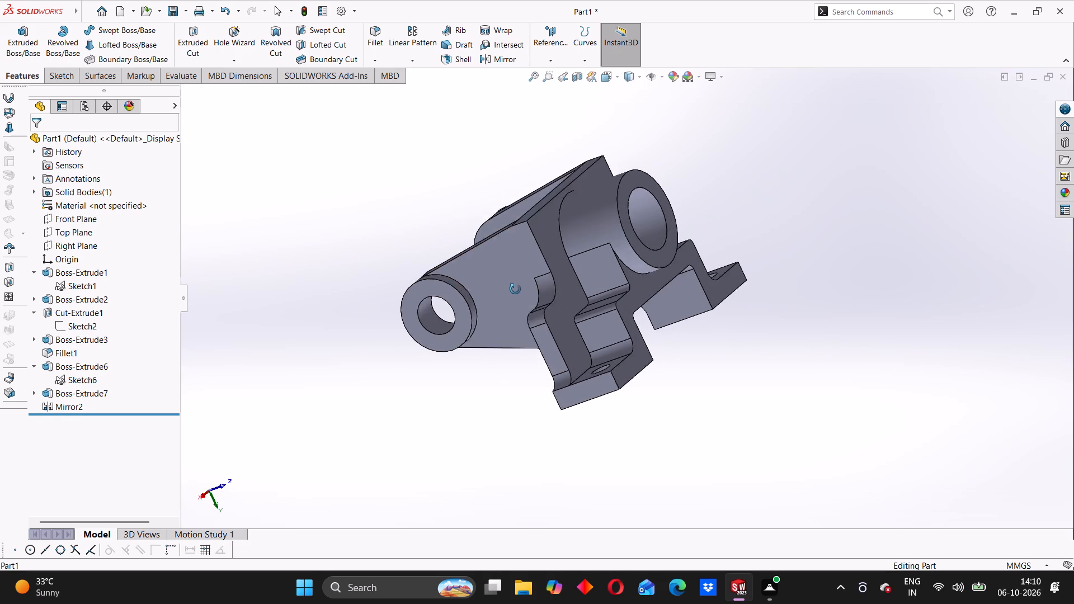
middle_click_drag(515, 289, 502, 285)
middle_click_drag(516, 295, 494, 235)
middle_click_drag(505, 274, 576, 291)
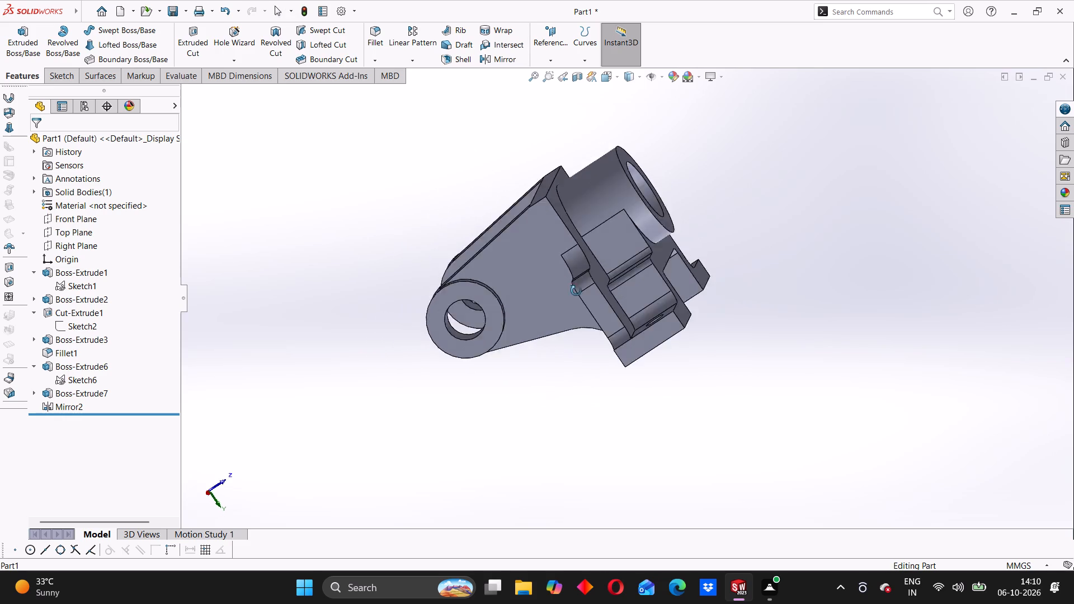
middle_click_drag(576, 291, 728, 414)
middle_click_drag(701, 312, 715, 399)
middle_click_drag(503, 223, 645, 331)
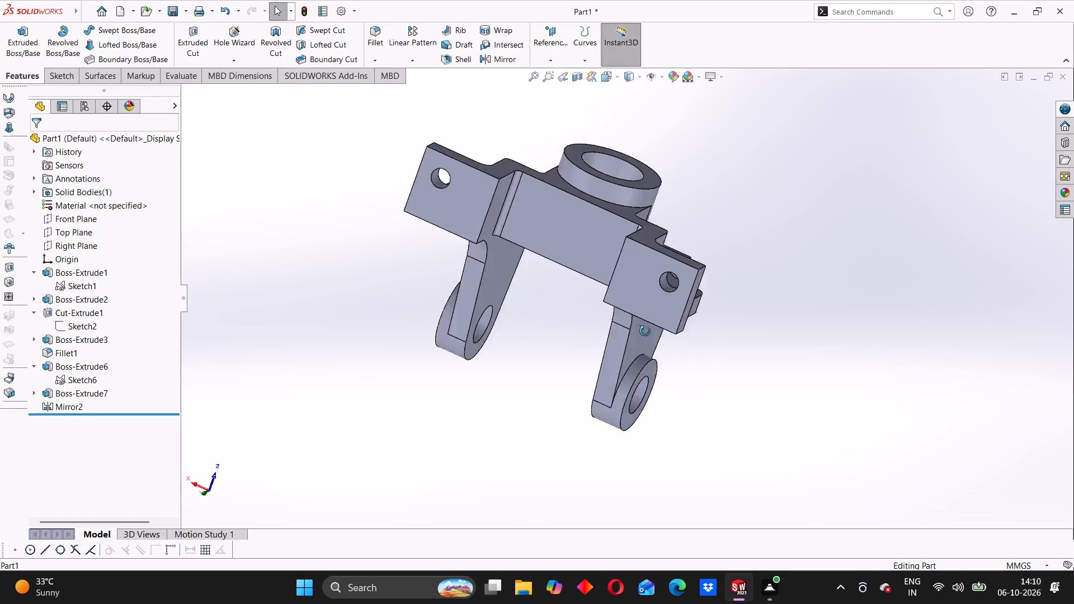
middle_click_drag(645, 331, 731, 436)
middle_click_drag(661, 281, 460, 364)
middle_click_drag(527, 230, 531, 358)
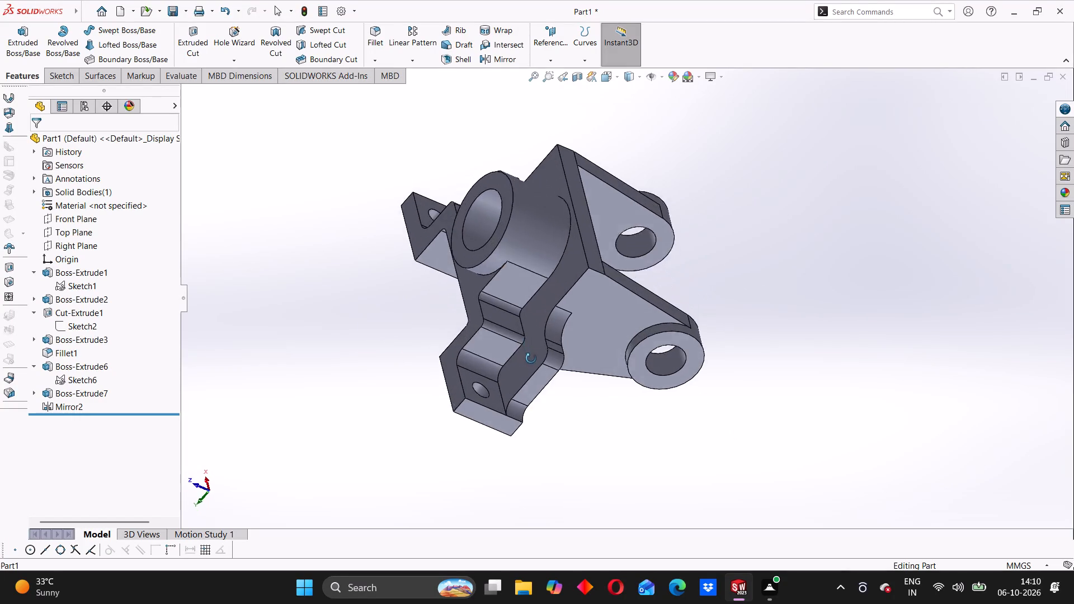
middle_click_drag(531, 358, 488, 348)
left_click(371, 260)
Inspect the bracket again from front, back and underside, comparing the mirrored arms and rings and their joints with the plate.
middle_click_drag(431, 265, 489, 299)
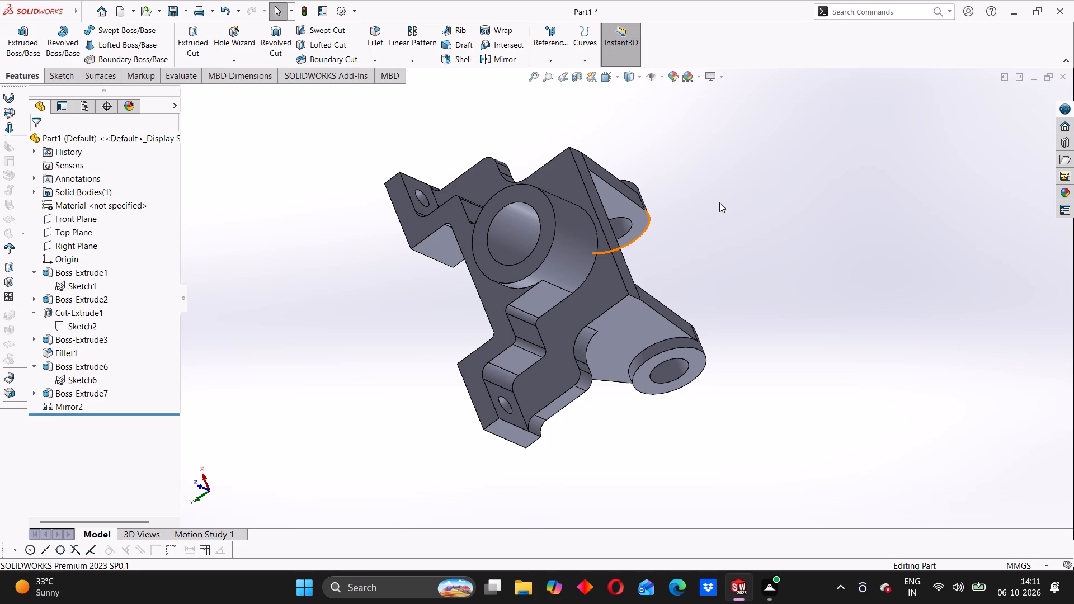
scroll(718, 183, "down", 2)
scroll(724, 270, "up", 3)
middle_click_drag(704, 318, 673, 310)
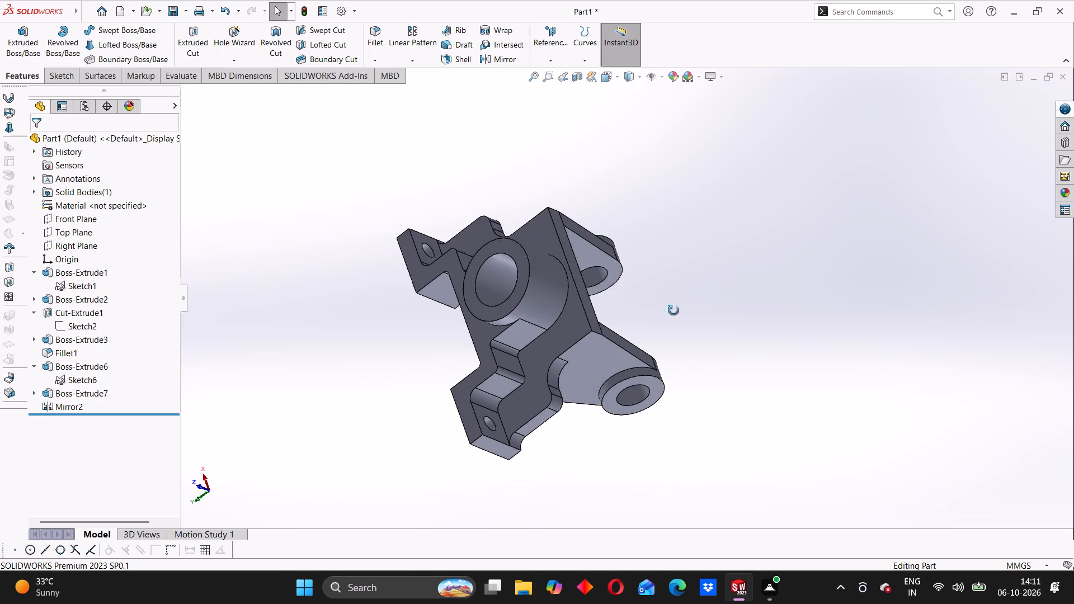
middle_click_drag(673, 310, 612, 295)
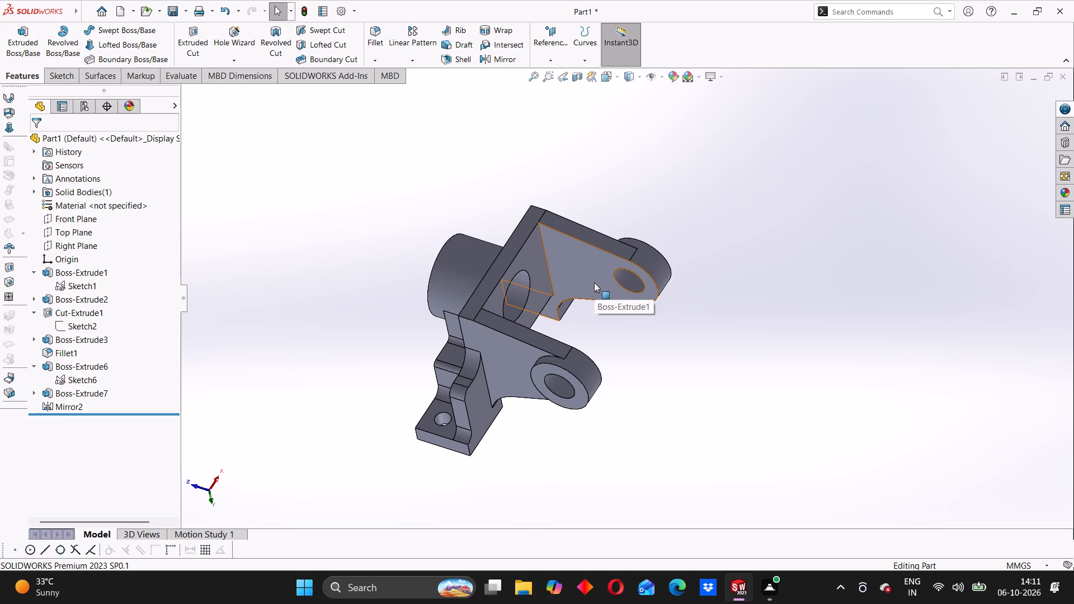
middle_click_drag(530, 294, 556, 307)
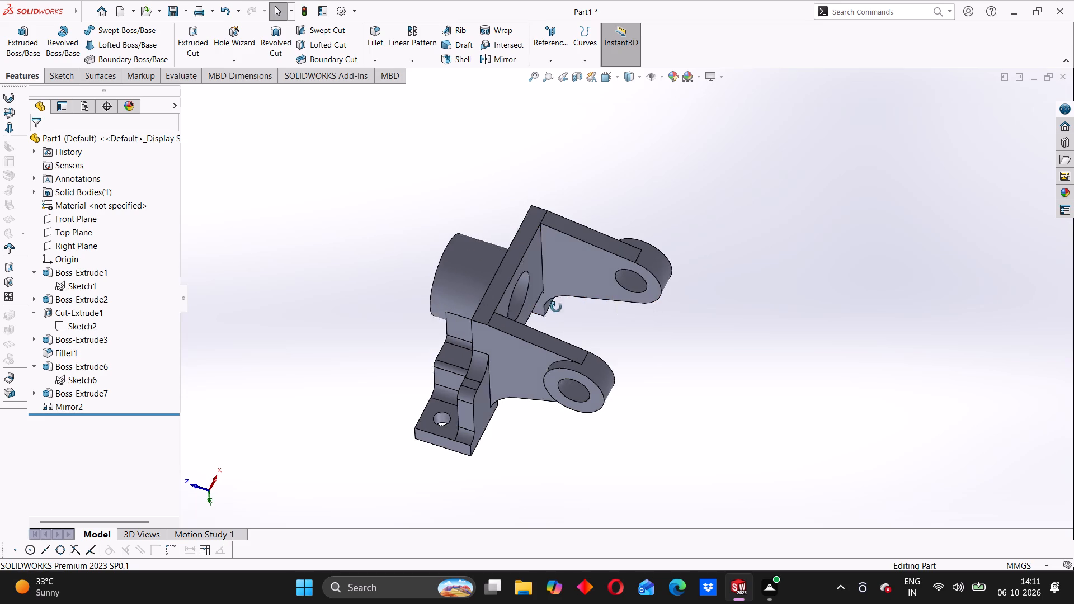
middle_click_drag(556, 307, 602, 308)
middle_click_drag(502, 306, 520, 312)
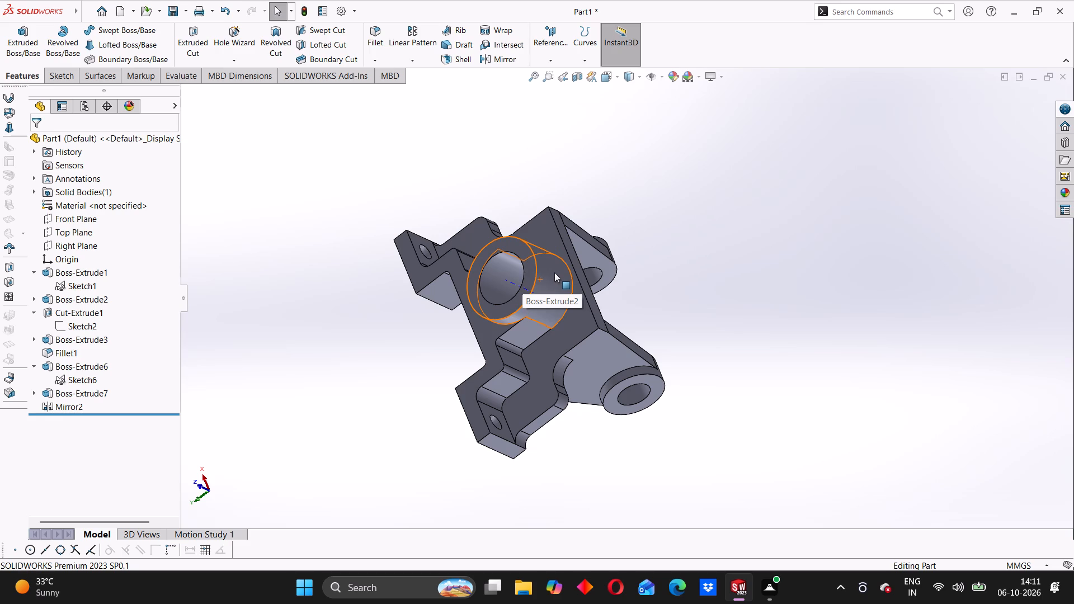
middle_click_drag(676, 366, 581, 299)
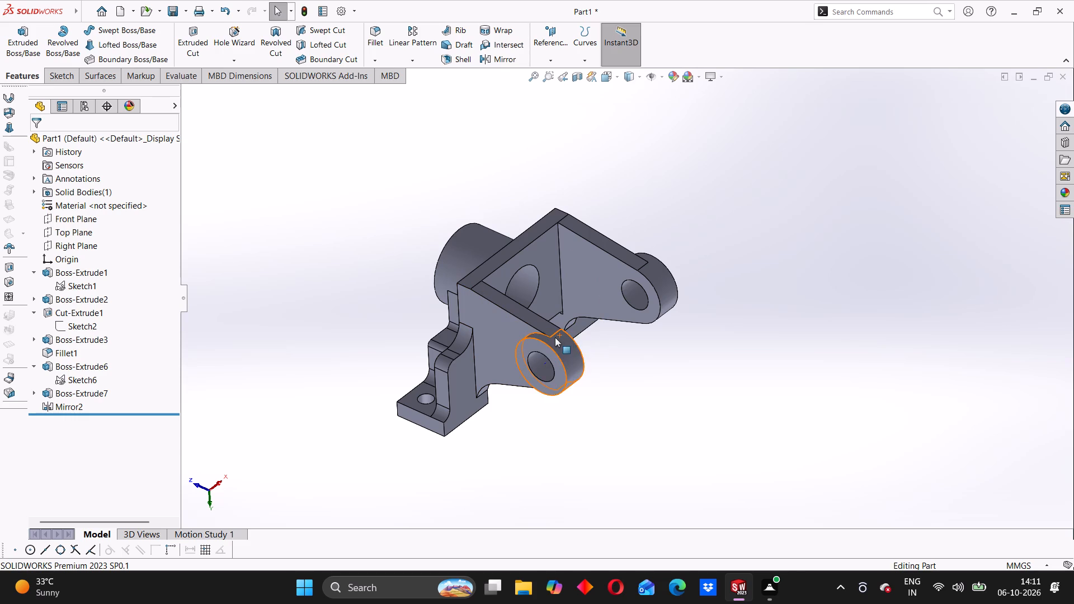
middle_click_drag(555, 347, 611, 359)
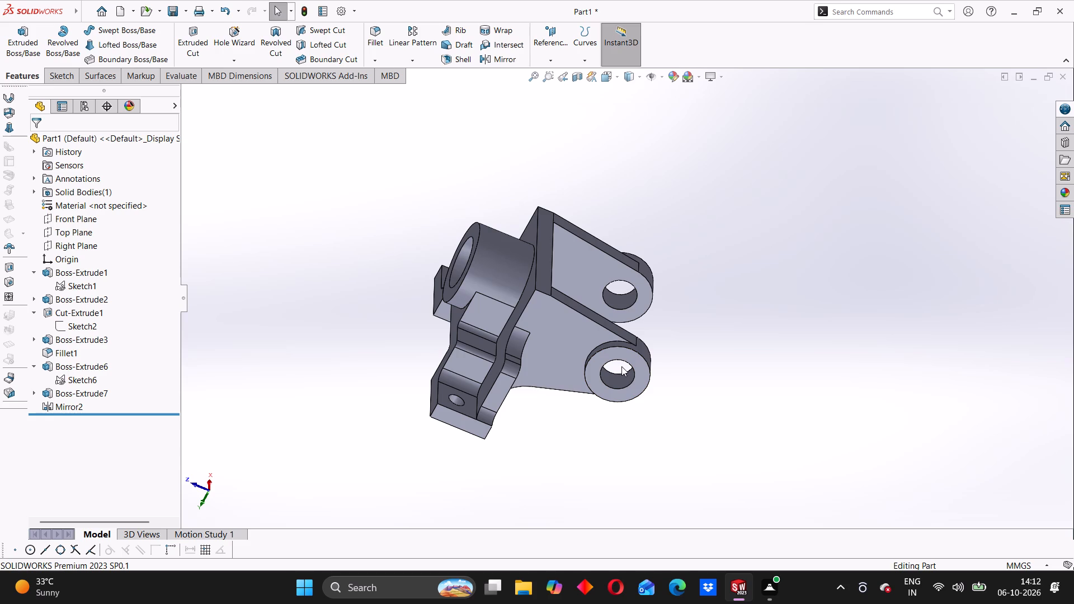
middle_click_drag(681, 374, 622, 332)
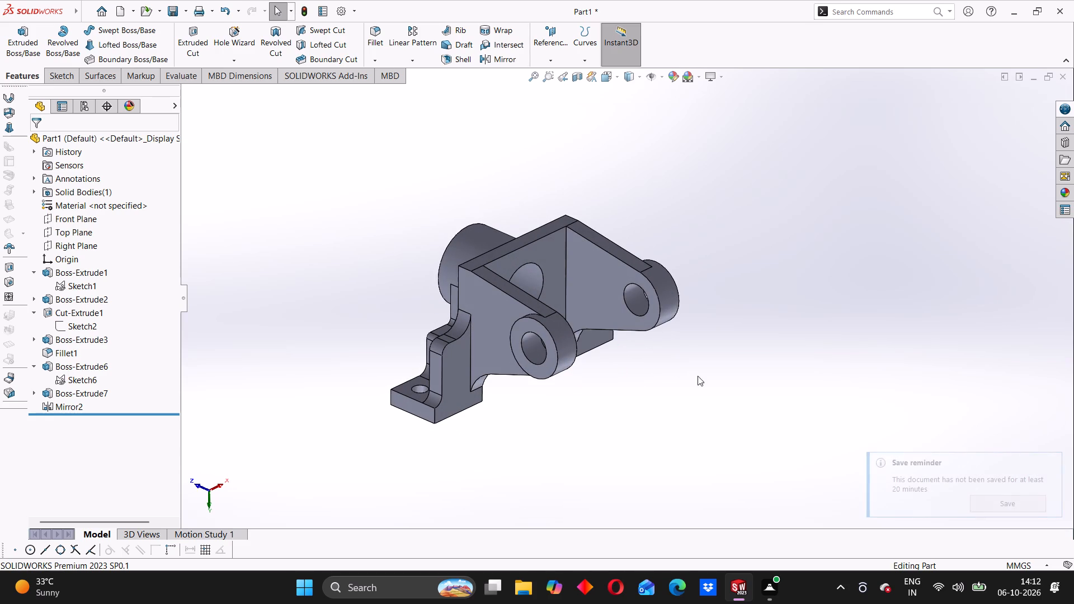
middle_click_drag(578, 372, 606, 365)
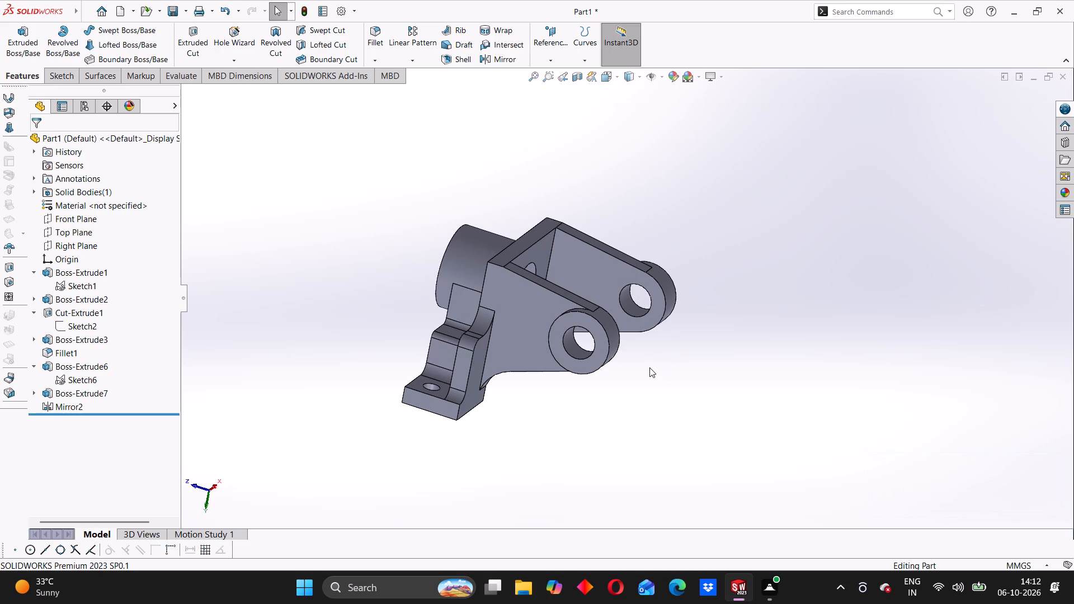
middle_click_drag(624, 360, 673, 376)
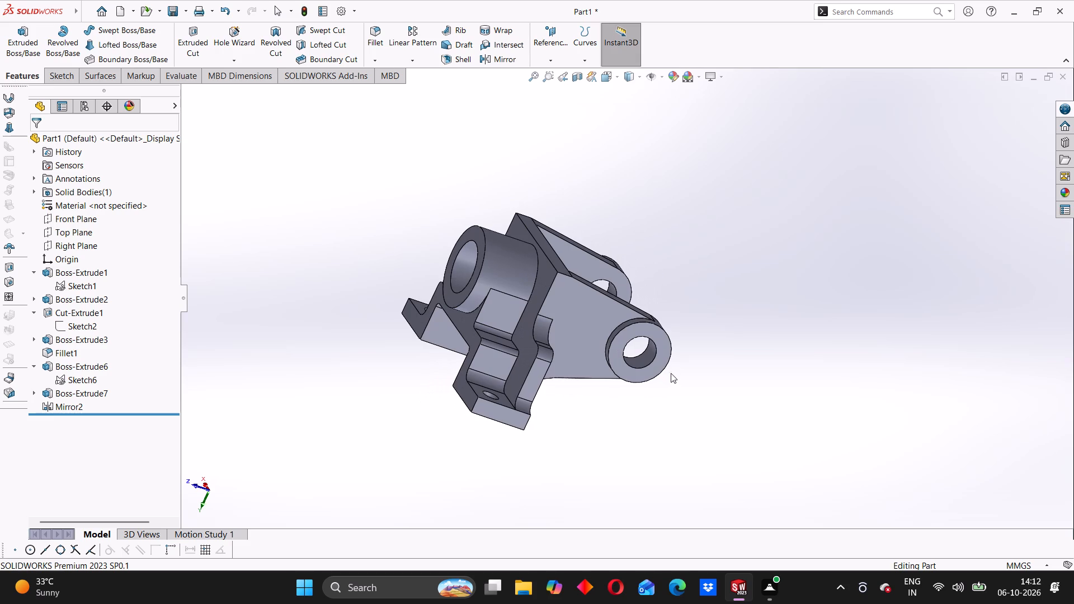
middle_click_drag(744, 402, 630, 346)
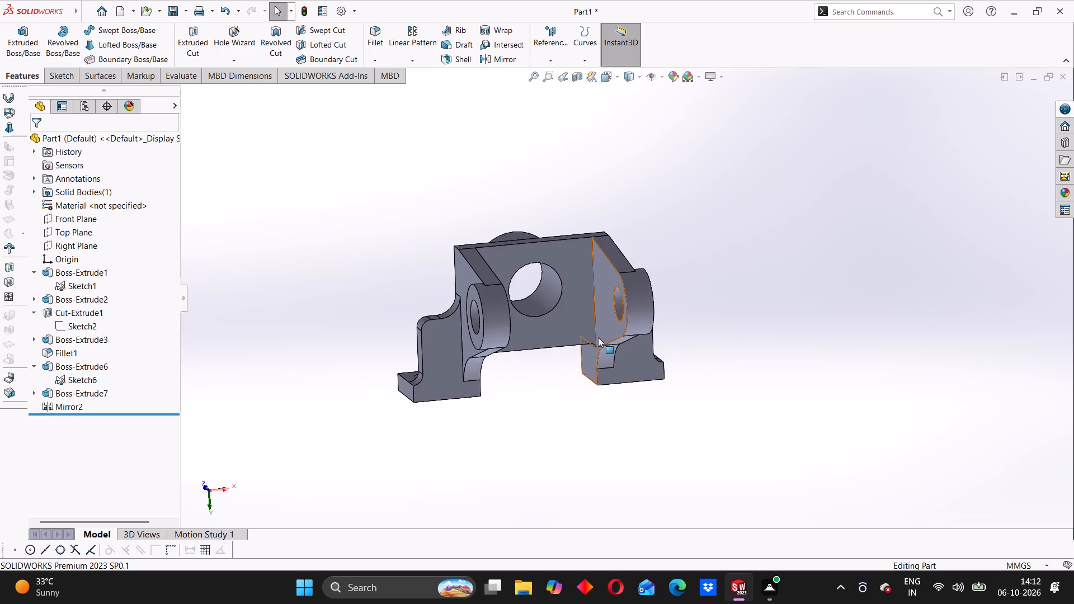
middle_click_drag(578, 432, 596, 284)
middle_click_drag(539, 361, 515, 361)
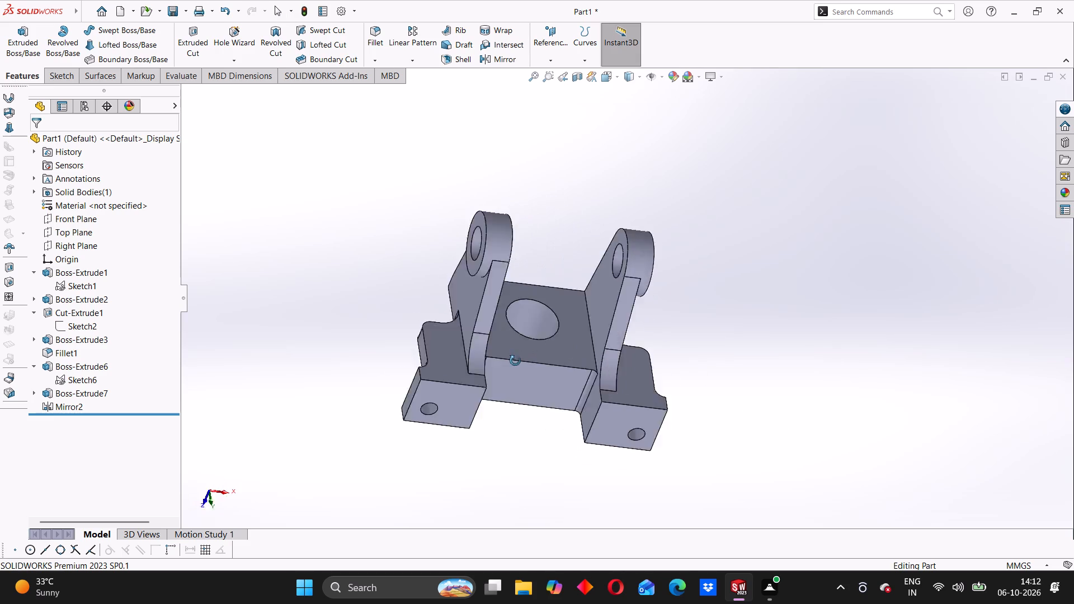
middle_click_drag(515, 361, 614, 409)
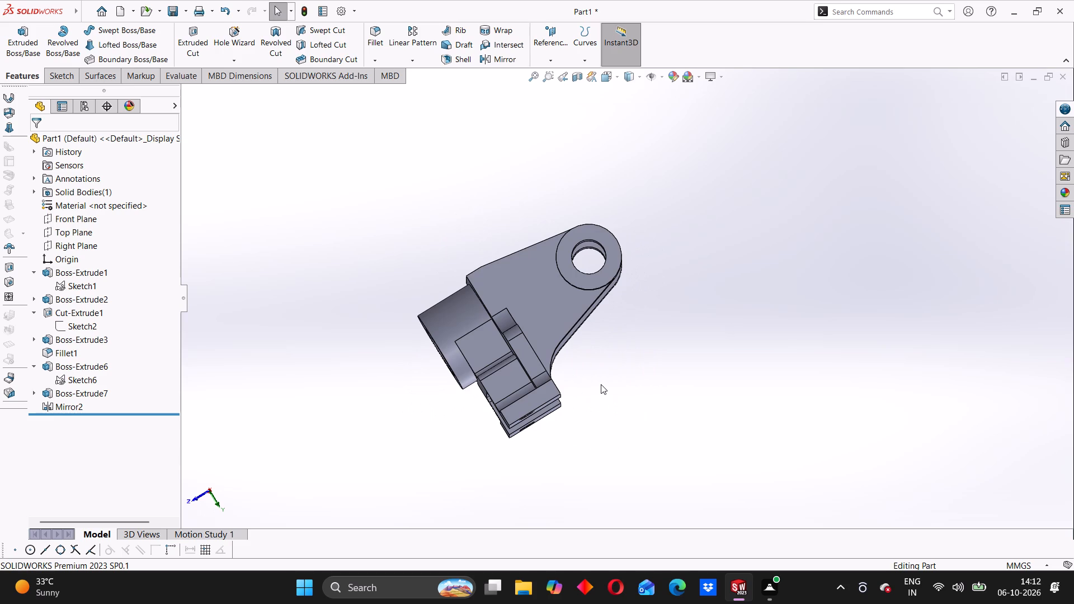
middle_click_drag(558, 337, 662, 399)
middle_click_drag(687, 351, 404, 394)
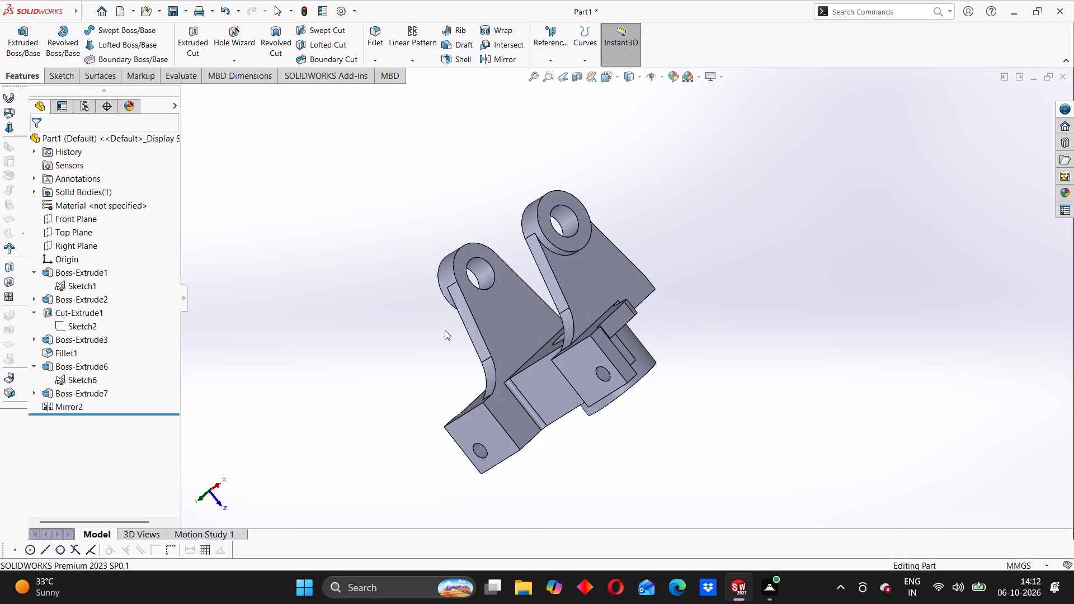
middle_click_drag(447, 331, 517, 368)
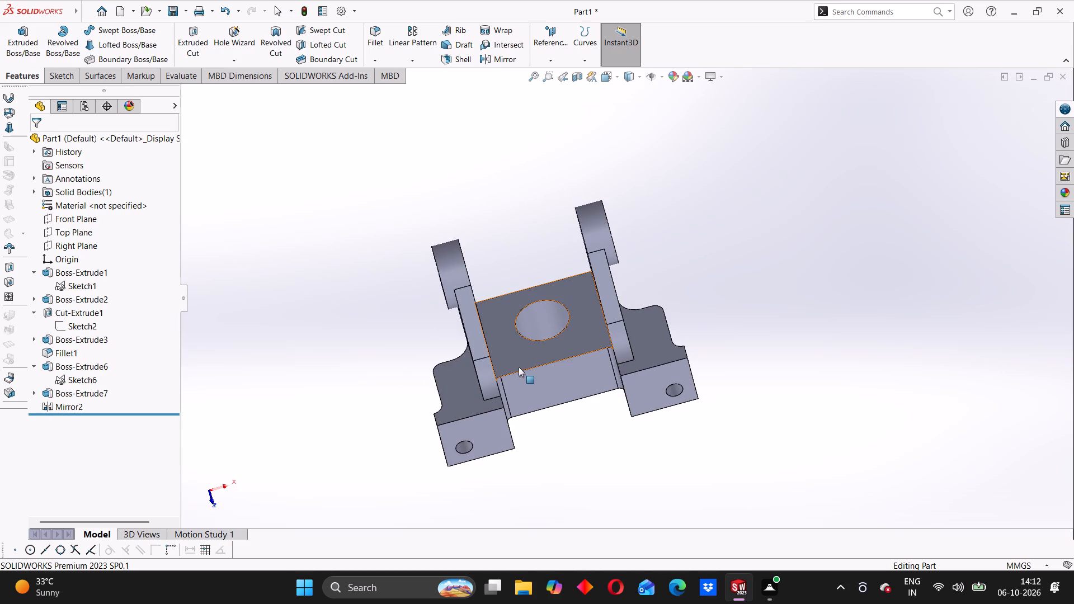
middle_click_drag(479, 341, 625, 384)
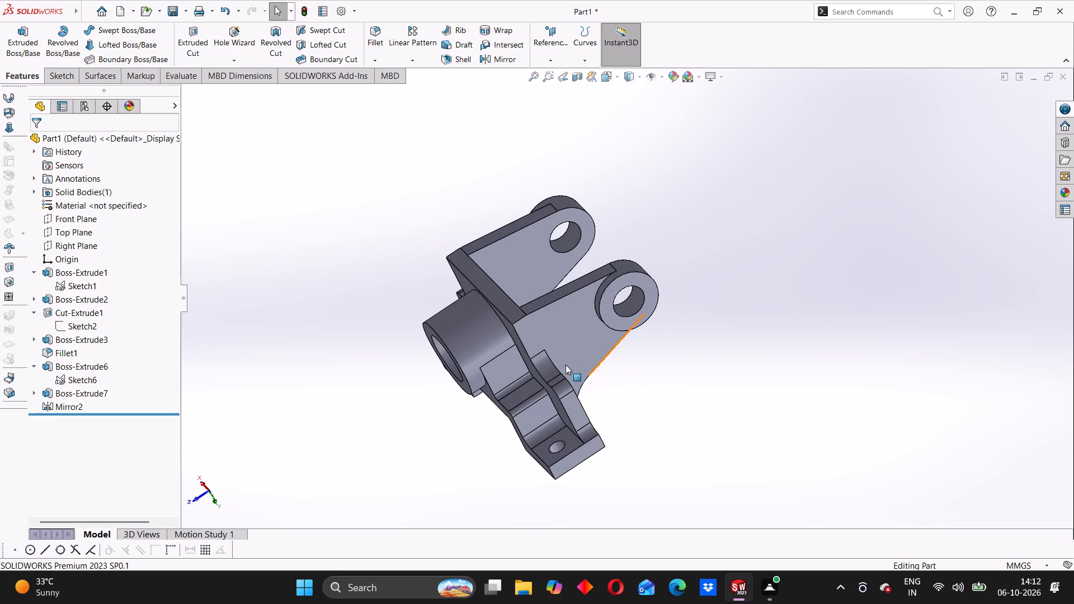
middle_click_drag(566, 365, 601, 338)
middle_click_drag(508, 377, 601, 328)
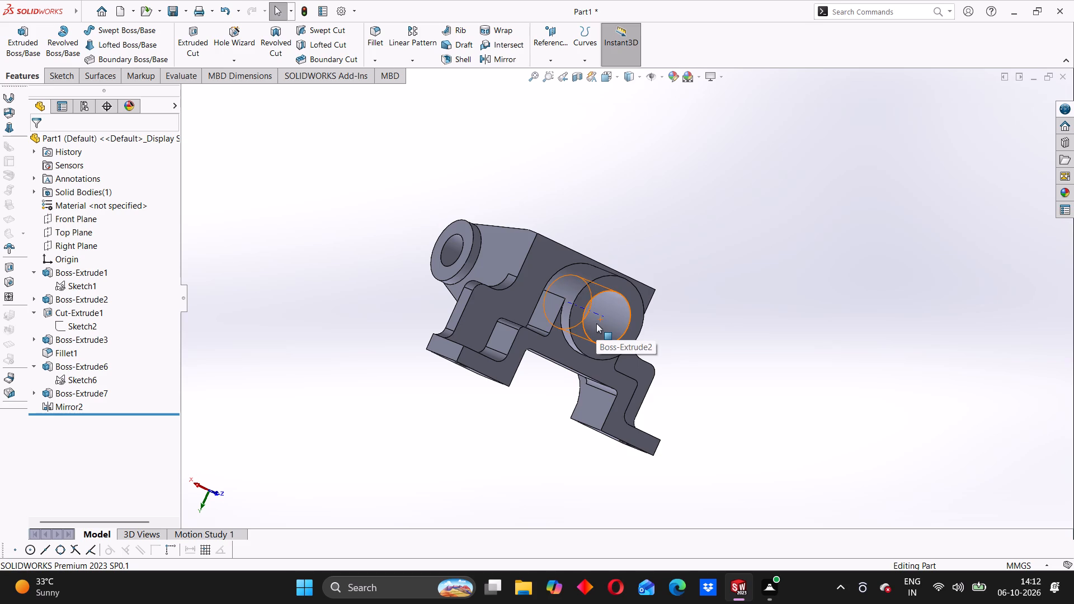
middle_click_drag(679, 351, 563, 345)
middle_click_drag(539, 345, 568, 277)
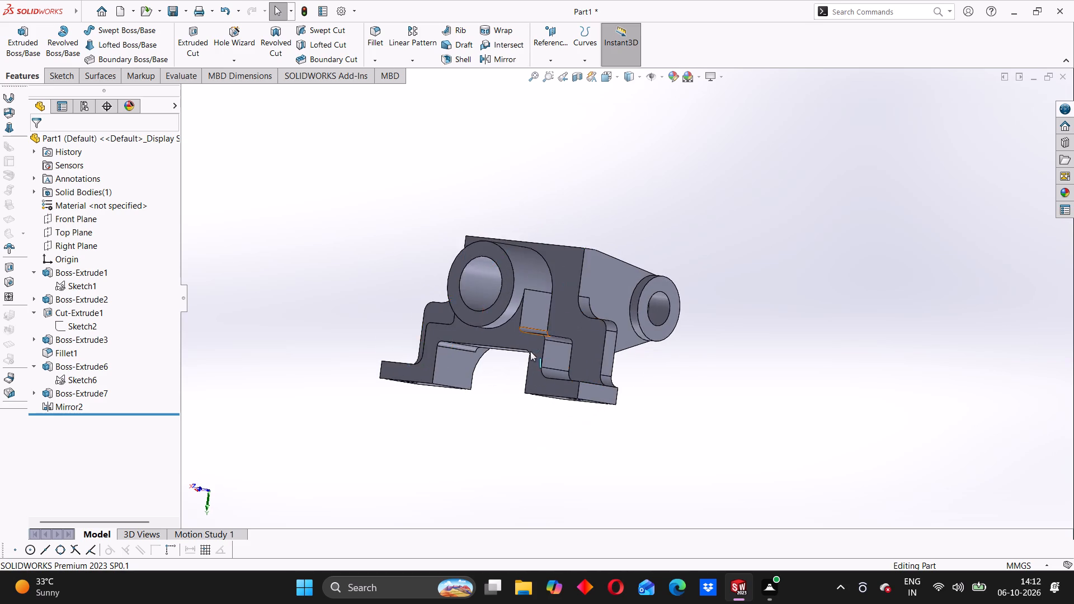
middle_click_drag(530, 351, 648, 278)
middle_click_drag(562, 302, 689, 386)
middle_click_drag(628, 323, 599, 382)
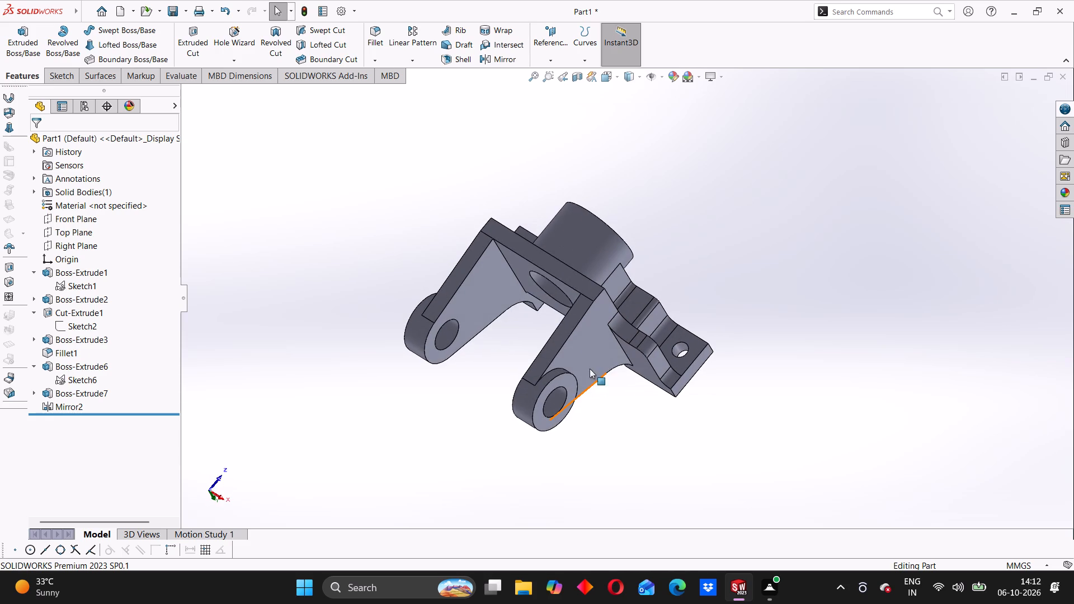
middle_click_drag(570, 279, 534, 303)
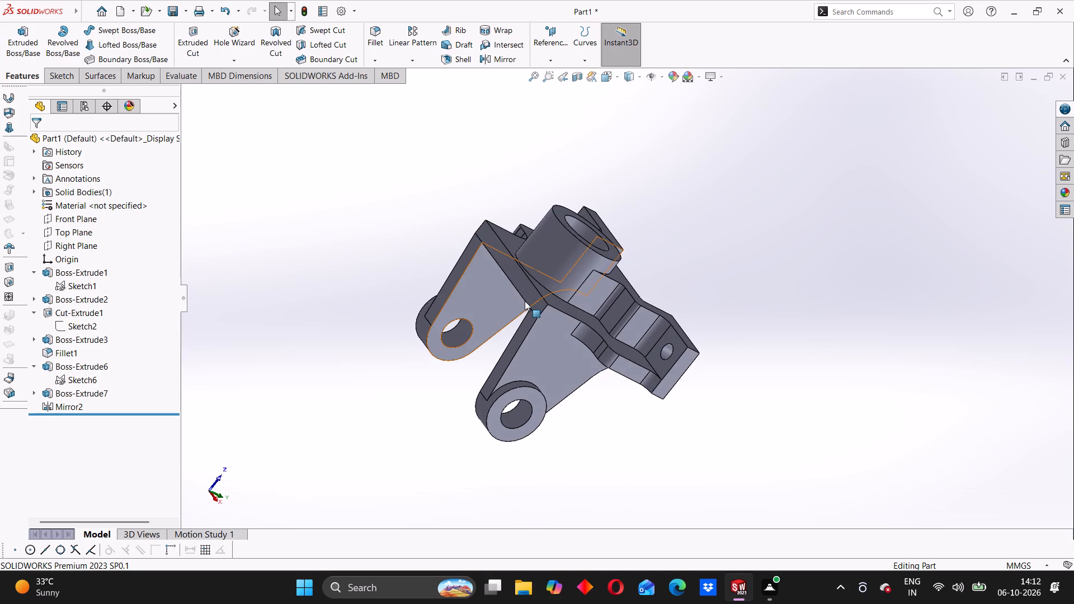
middle_click_drag(579, 346, 548, 289)
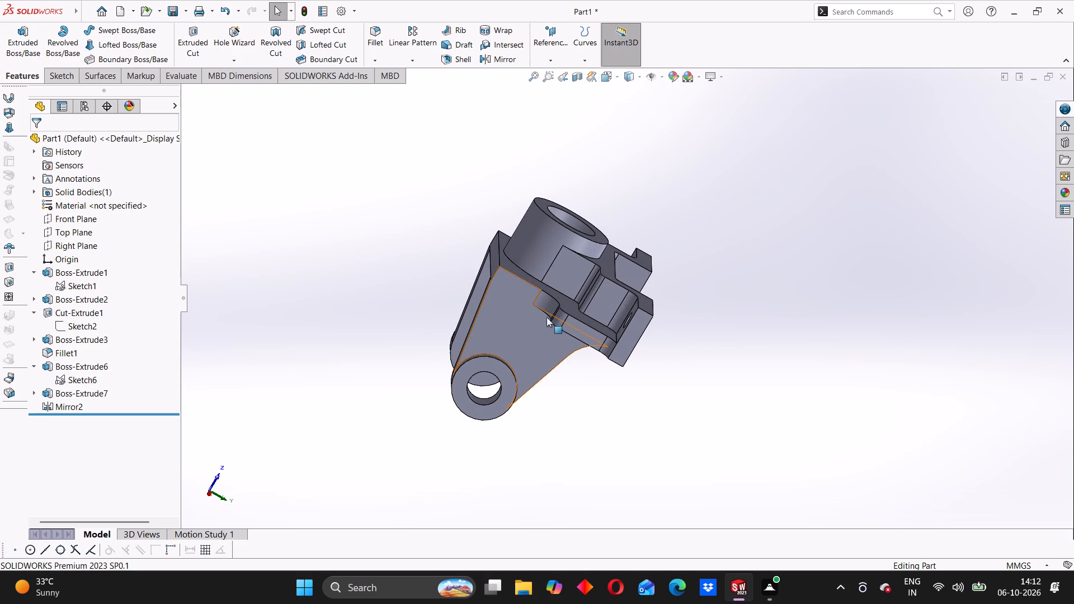
middle_click_drag(544, 308, 527, 390)
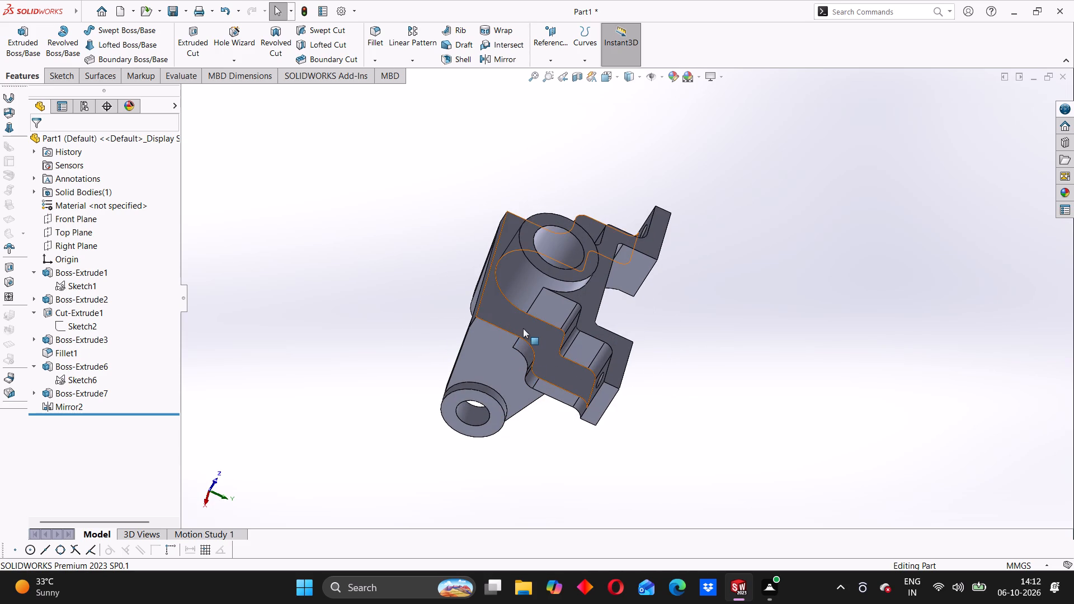
middle_click_drag(524, 331, 524, 390)
middle_click_drag(573, 361, 684, 386)
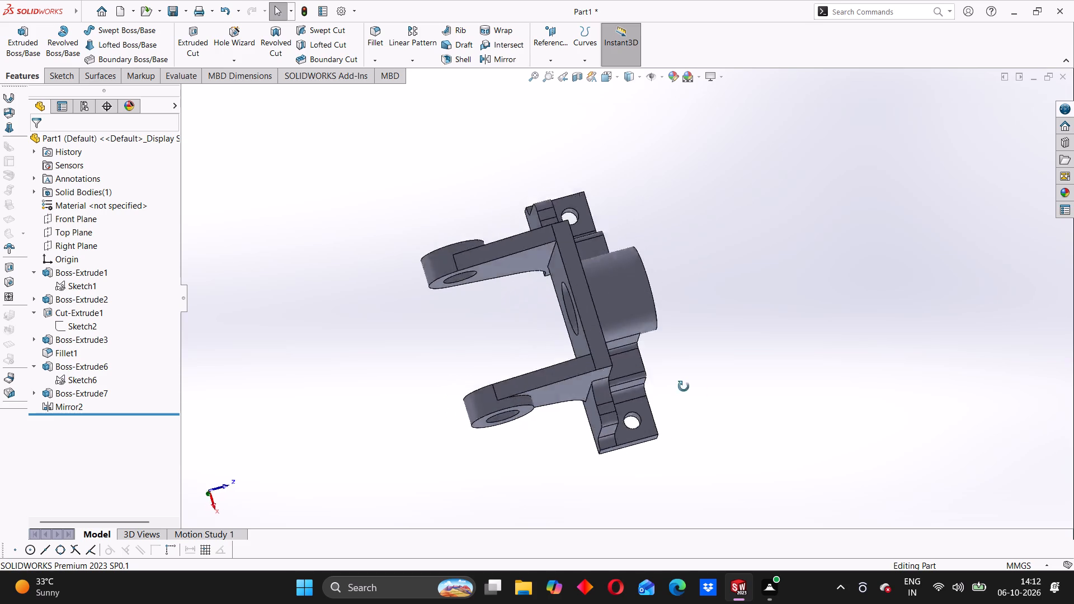
Examine the bracket from the bore side and the arm side, checking the boss, plate, stepped feet and both ringed arms.
middle_click_drag(684, 386, 728, 396)
middle_click_drag(640, 295, 535, 370)
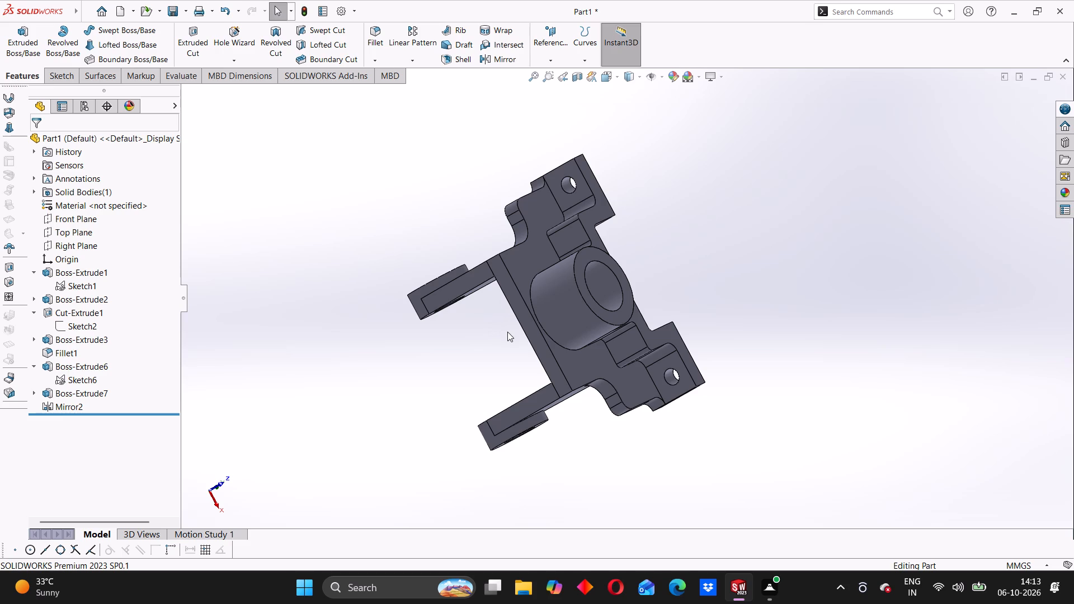
middle_click_drag(604, 380, 603, 364)
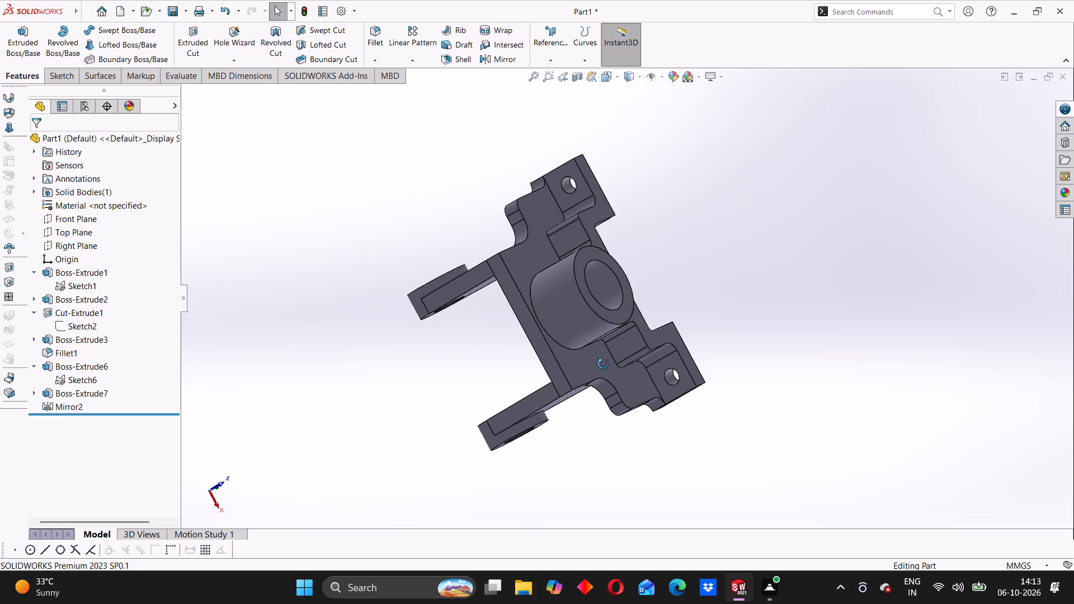
middle_click_drag(603, 364, 559, 286)
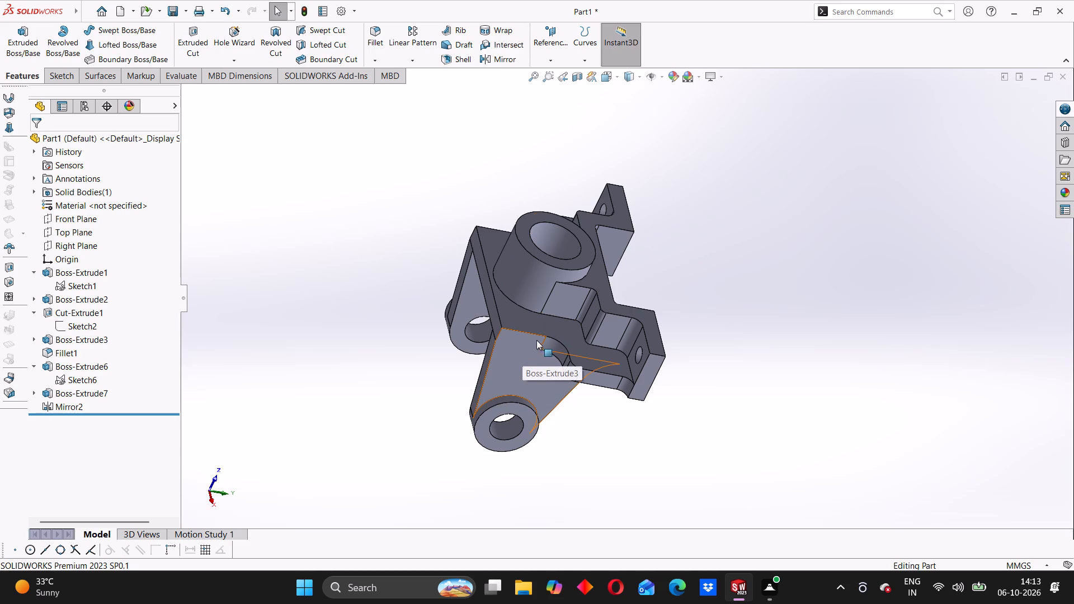
middle_click_drag(706, 410, 665, 393)
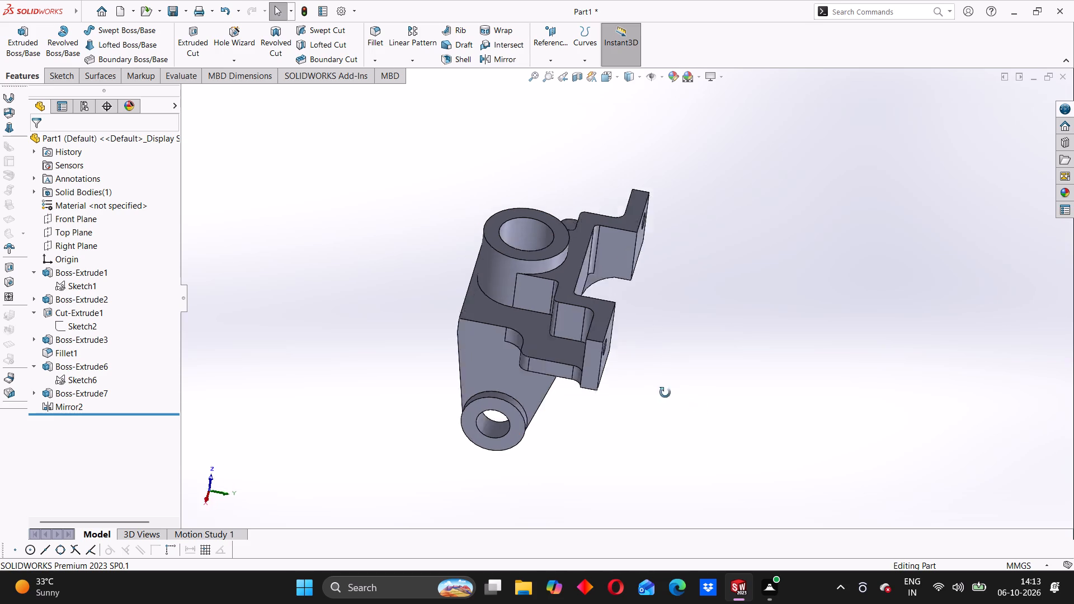
middle_click_drag(665, 393, 723, 390)
middle_click_drag(560, 355, 694, 444)
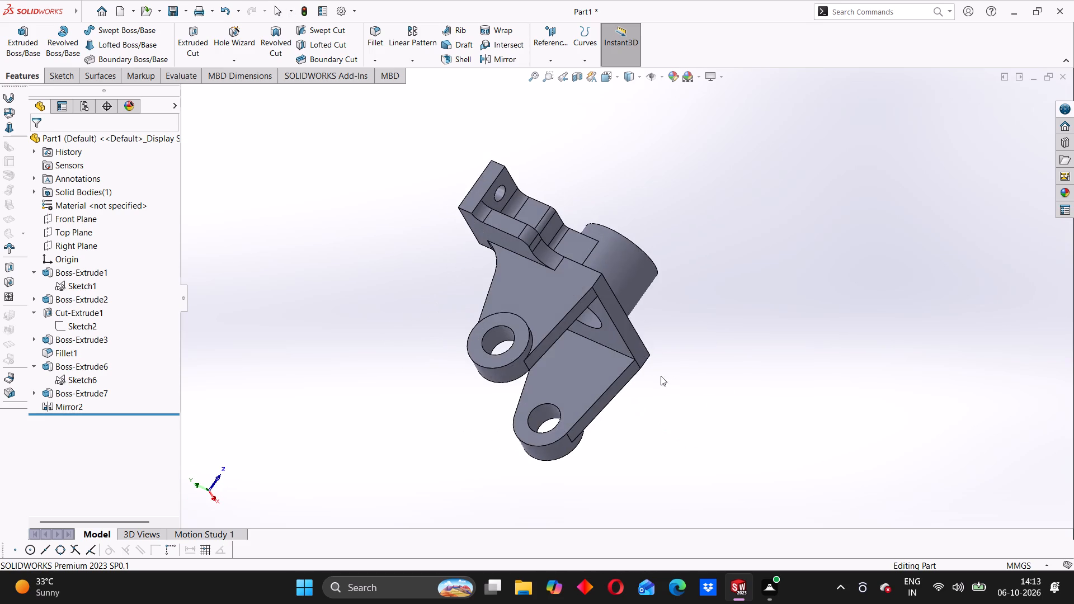
middle_click_drag(648, 353, 505, 324)
middle_click_drag(538, 390, 500, 353)
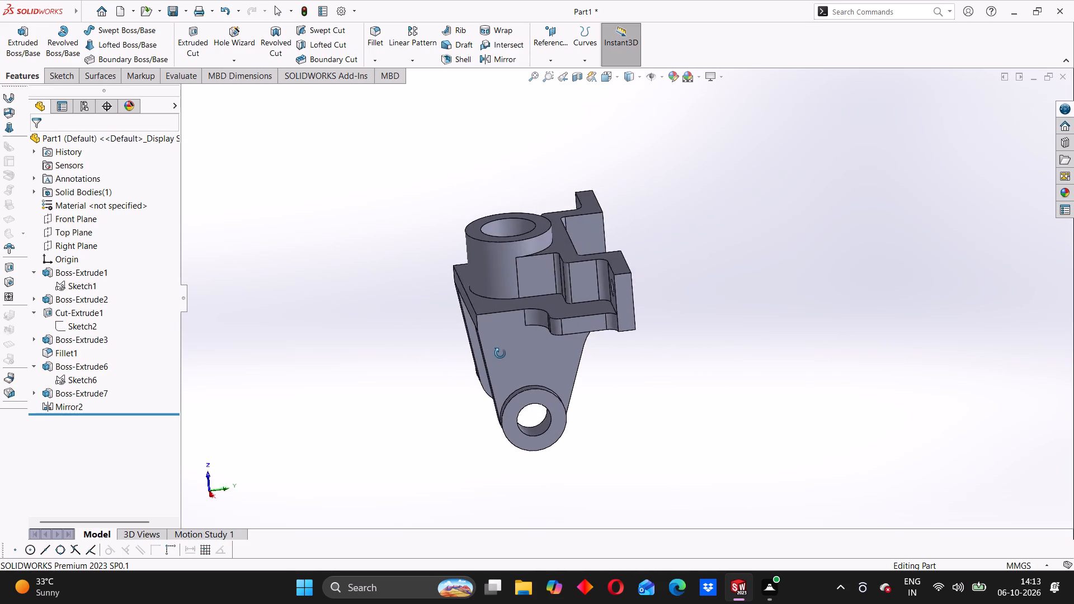
middle_click_drag(500, 353, 535, 380)
middle_click_drag(519, 350, 631, 271)
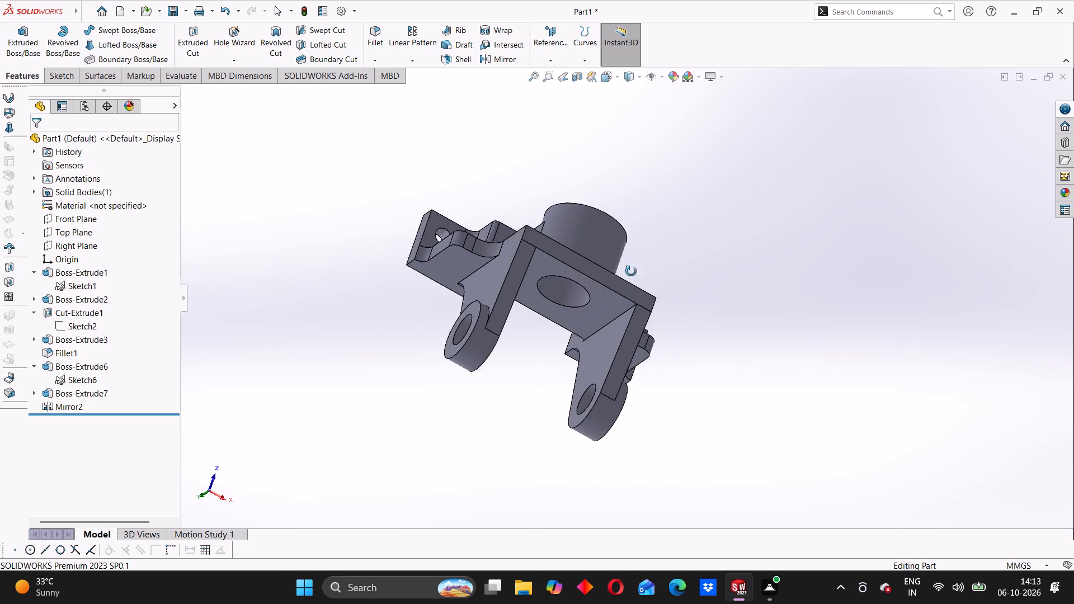
middle_click_drag(631, 271, 474, 300)
middle_click_drag(450, 318, 492, 330)
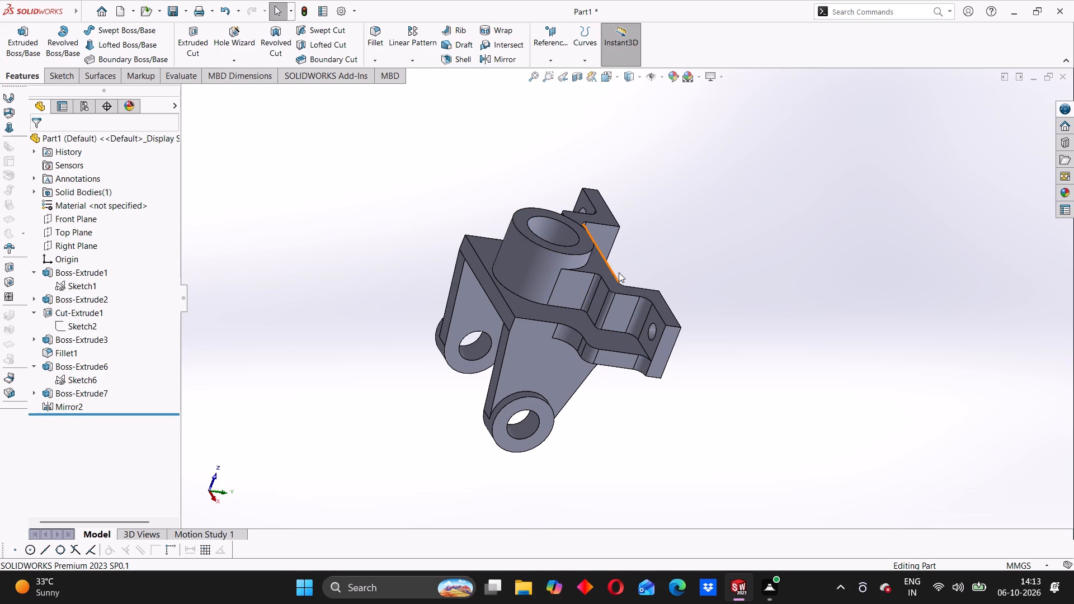
middle_click_drag(536, 312, 564, 322)
middle_click_drag(581, 357, 564, 304)
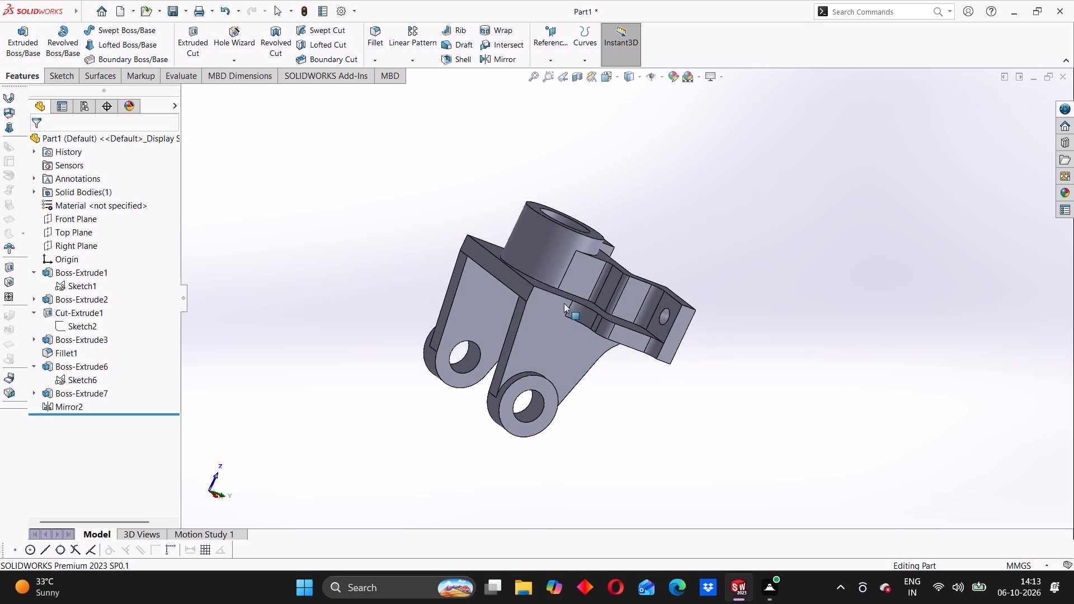
middle_click_drag(536, 314, 481, 319)
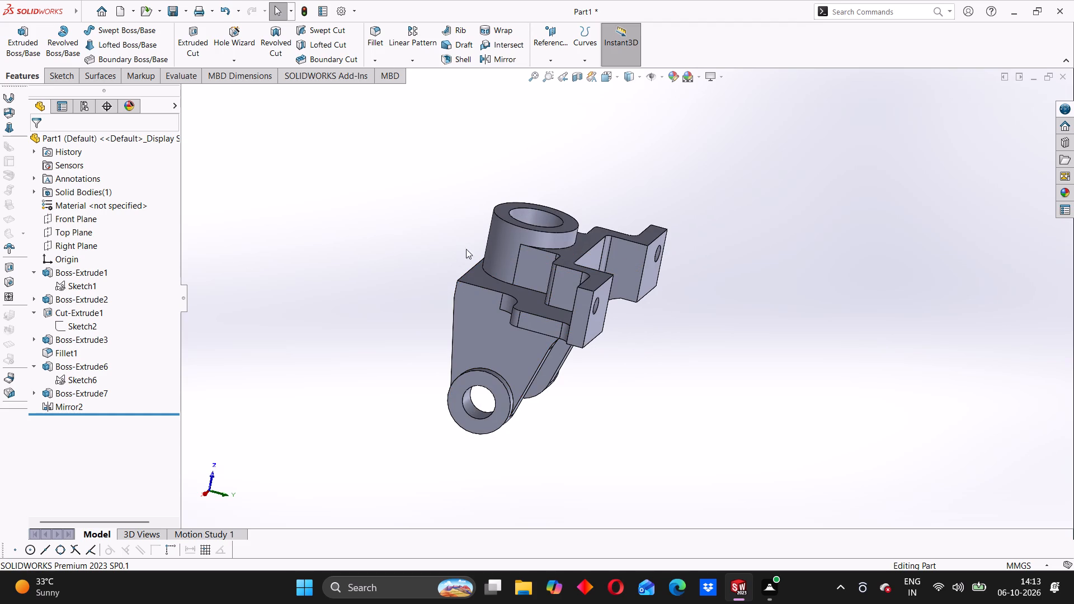
Inspect the underside between the arms, the foot holes and the bore opening, comparing both halves of the bracket for symmetry.
middle_click_drag(479, 261, 656, 353)
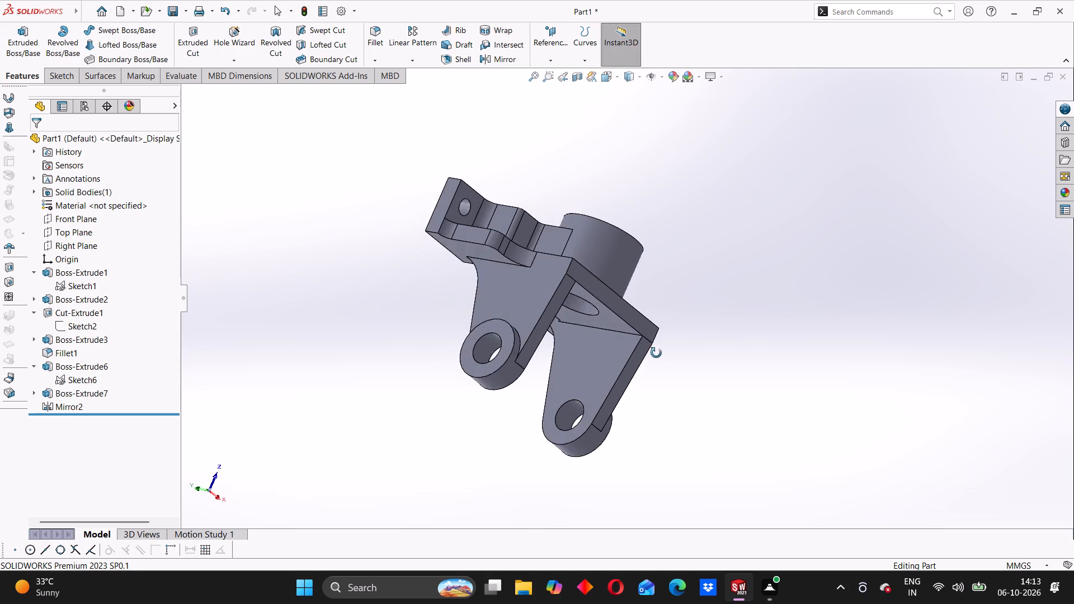
middle_click_drag(656, 353, 549, 332)
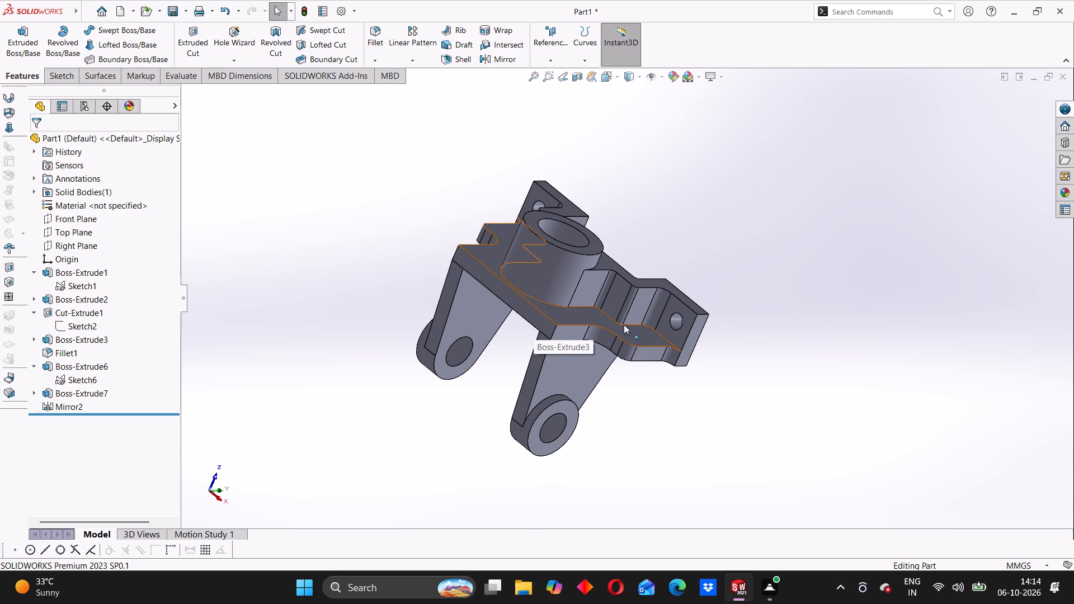
middle_click_drag(694, 395, 578, 312)
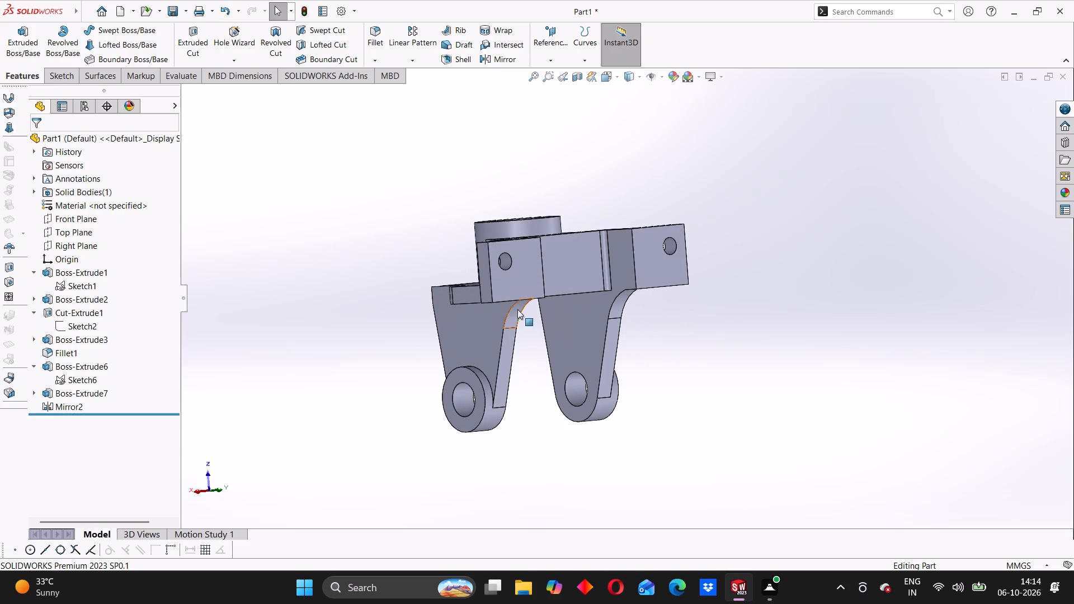
middle_click_drag(491, 303, 701, 393)
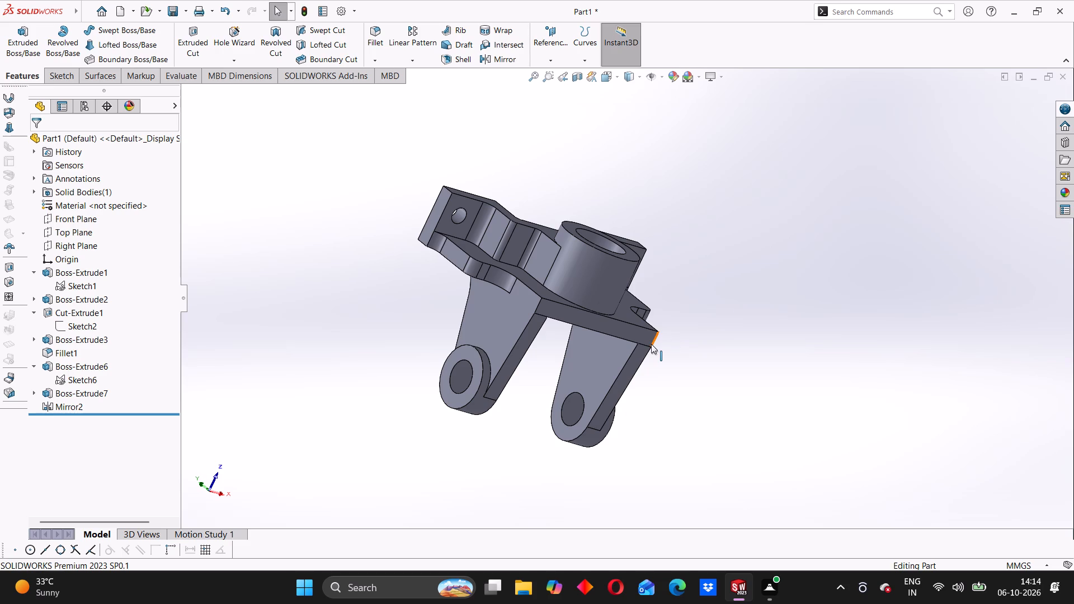
middle_click_drag(682, 369, 555, 351)
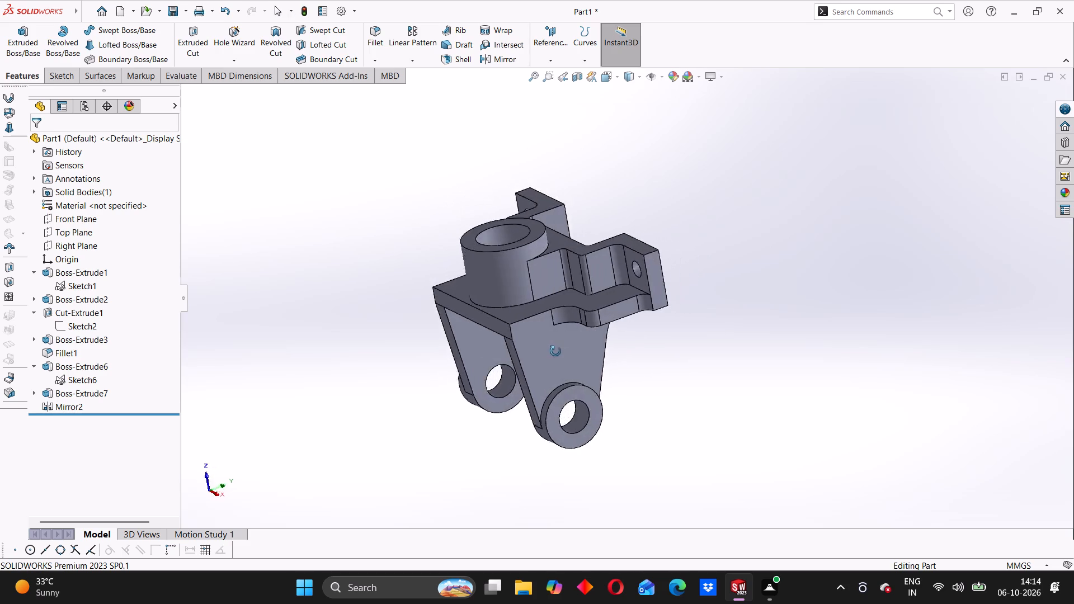
middle_click_drag(555, 351, 562, 366)
middle_click_drag(494, 379, 599, 254)
middle_click_drag(503, 304, 627, 393)
middle_click_drag(605, 335, 453, 358)
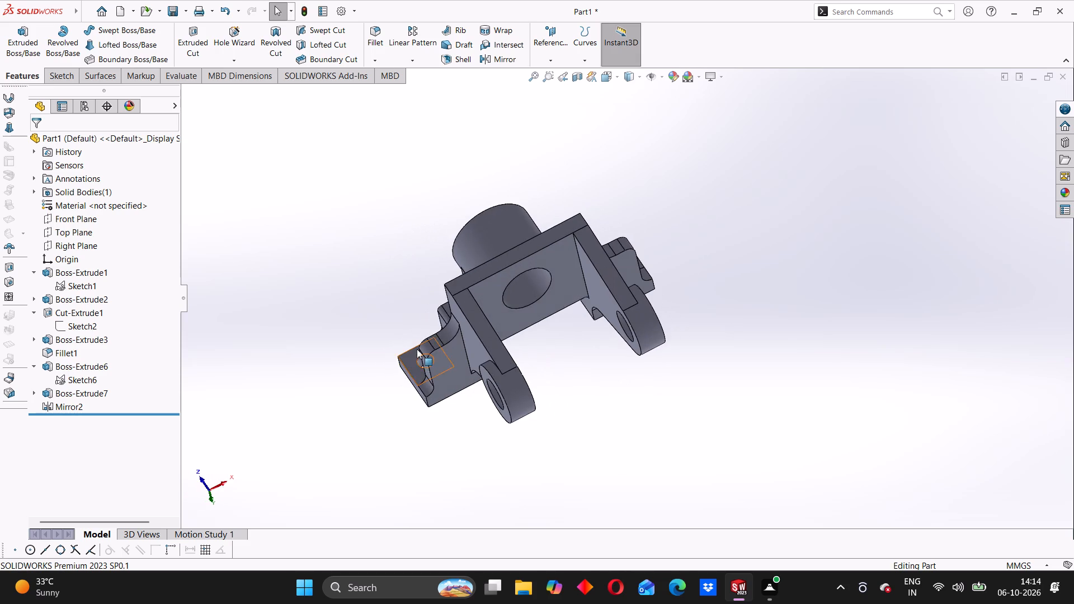
middle_click_drag(472, 328, 657, 366)
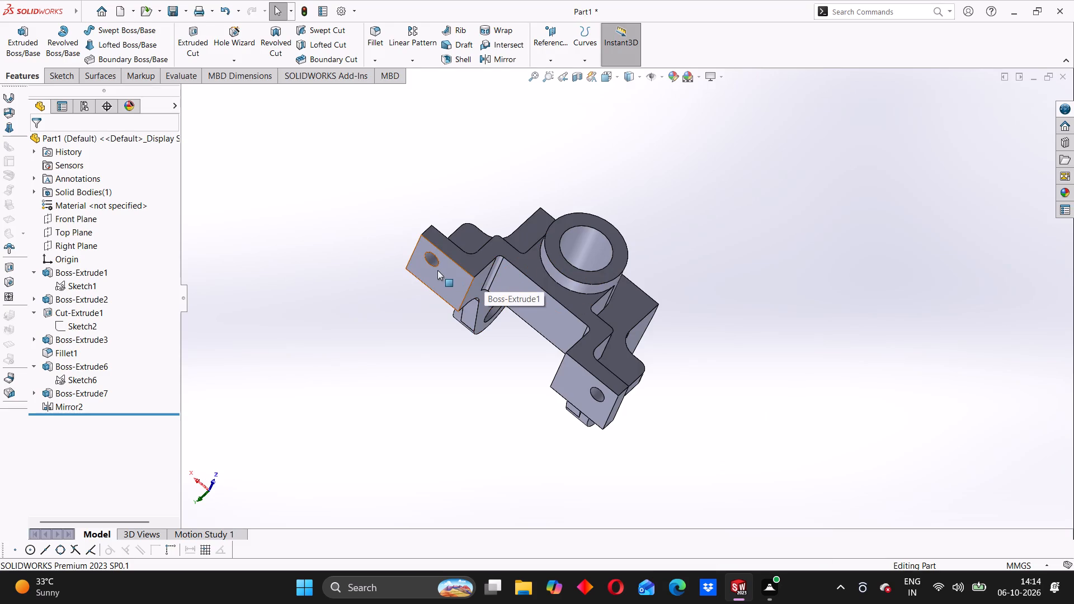
middle_click_drag(438, 271, 562, 395)
middle_click_drag(637, 306, 515, 329)
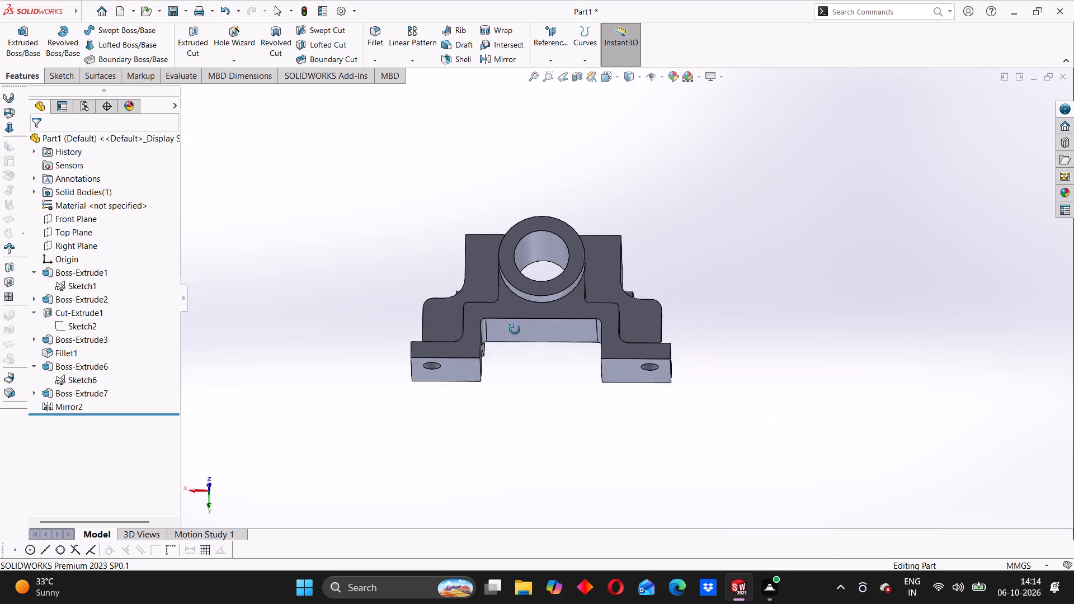
middle_click_drag(515, 329, 503, 333)
middle_click_drag(431, 257, 498, 321)
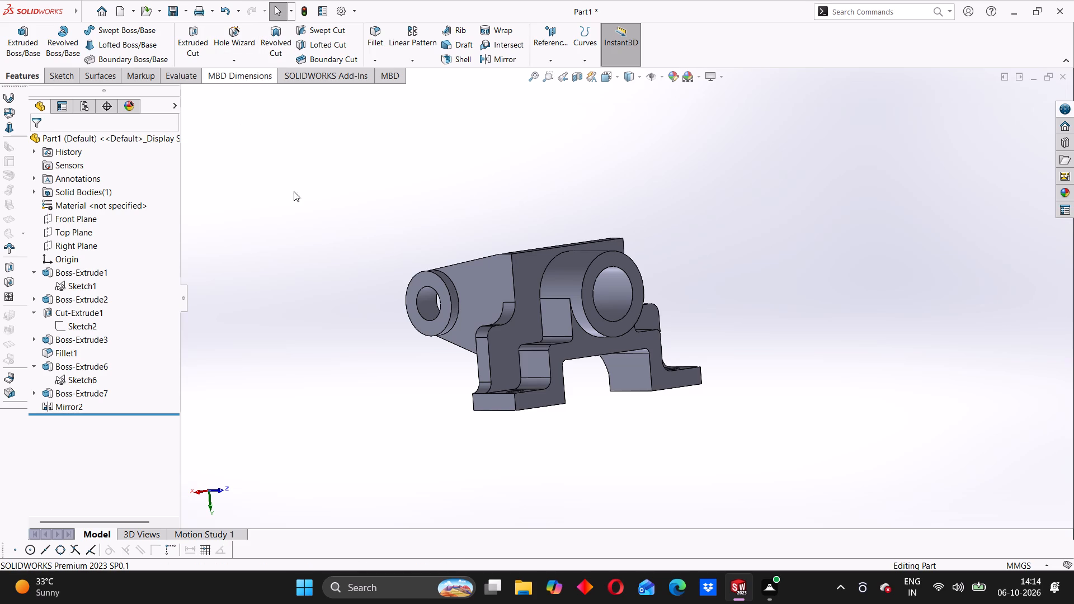
left_click(64, 79)
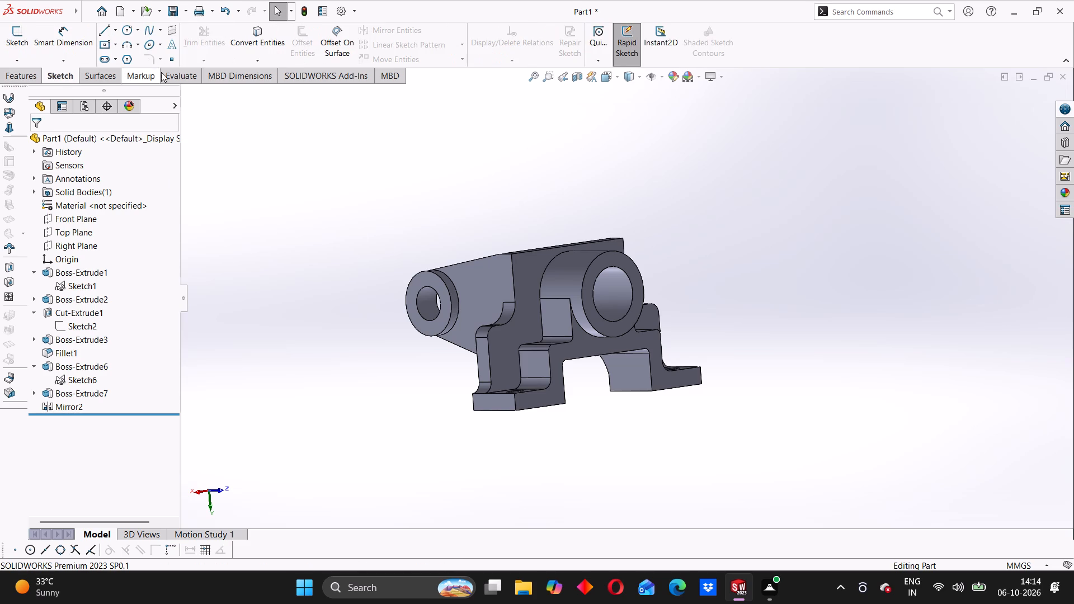
middle_click_drag(438, 256, 531, 292)
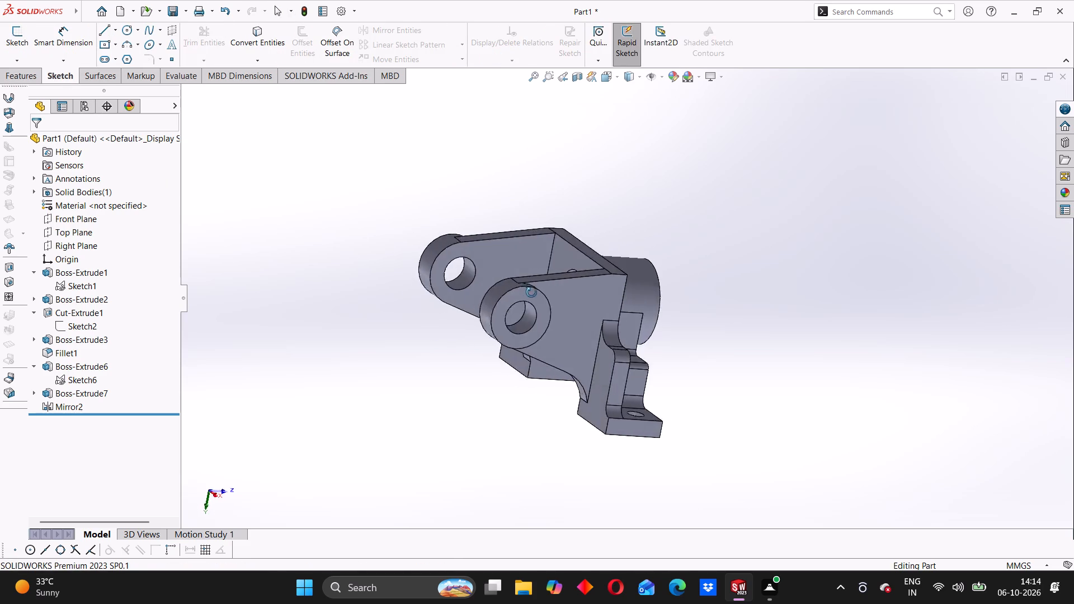
middle_click_drag(531, 292, 435, 290)
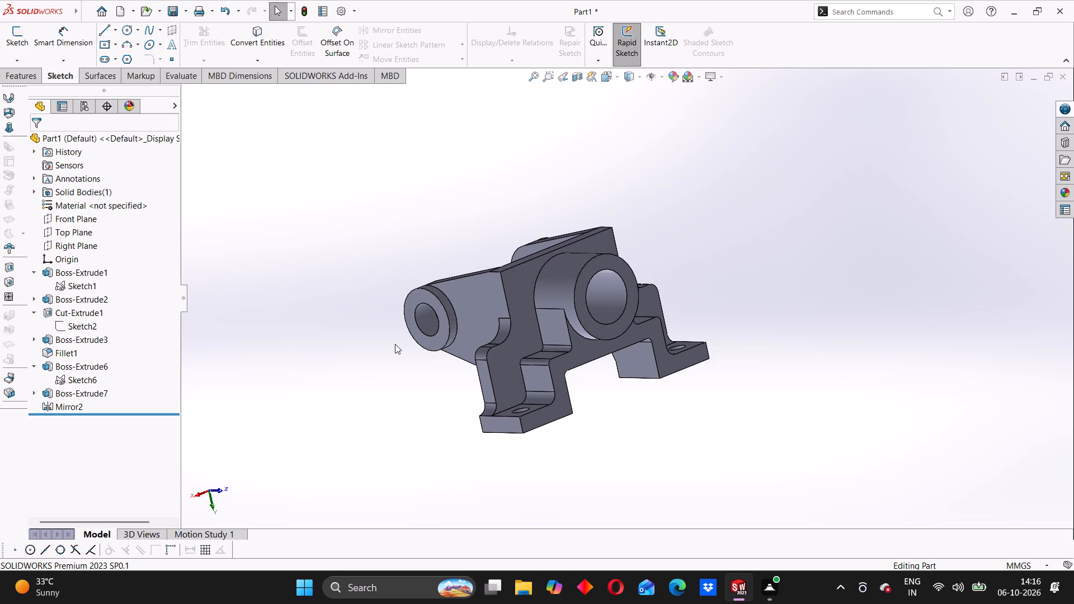
Examine the bracket's side profile and the alignment of the two arm rings, including the arm joints with the plate.
scroll(395, 344, "up", 2)
middle_click_drag(461, 358, 524, 295)
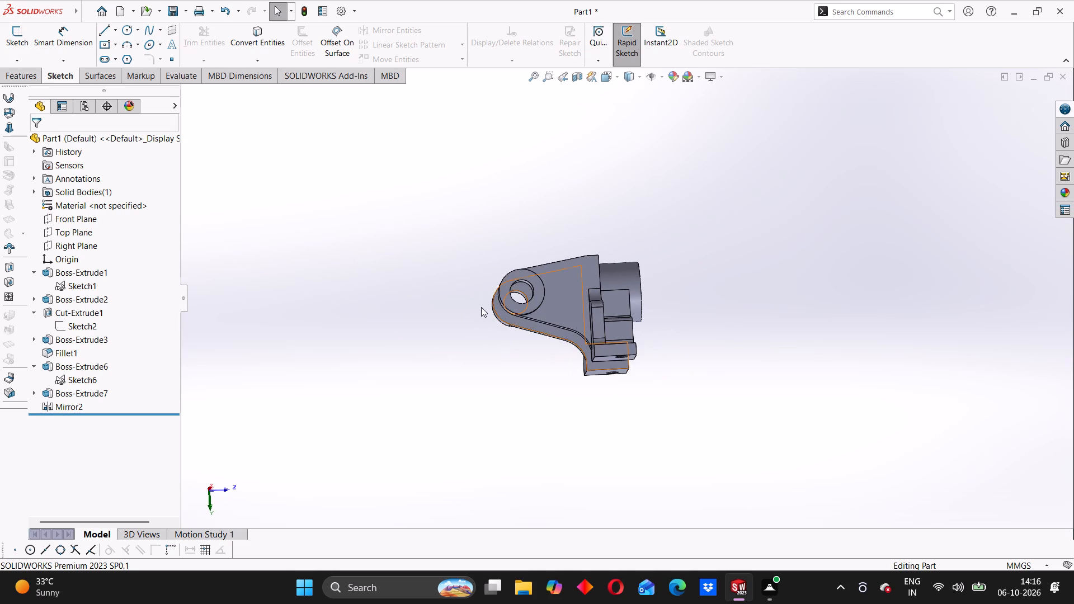
middle_click_drag(494, 342, 489, 357)
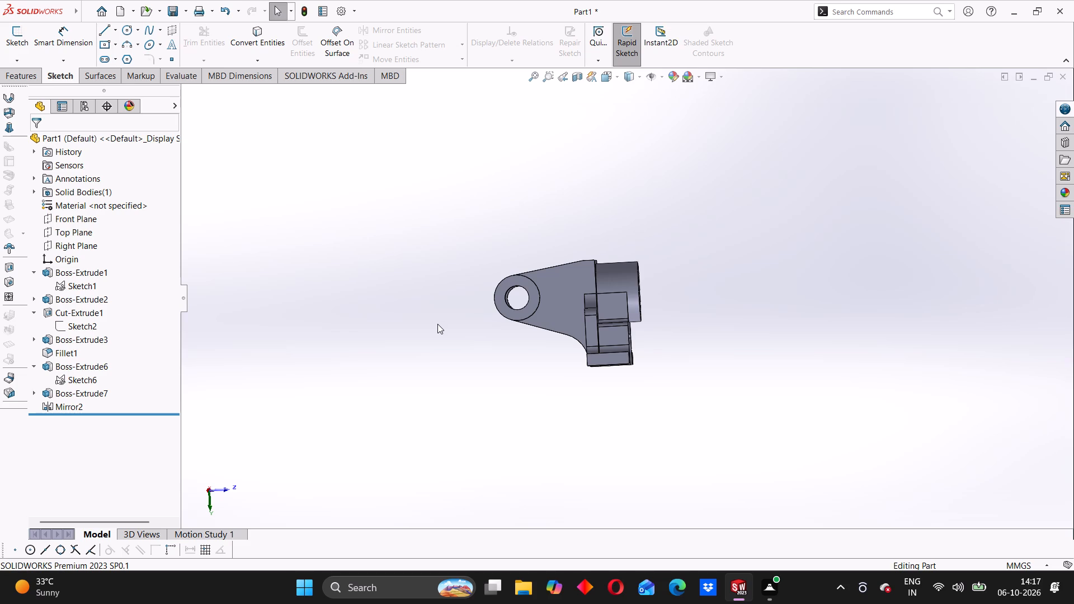
scroll(463, 339, "up", 1)
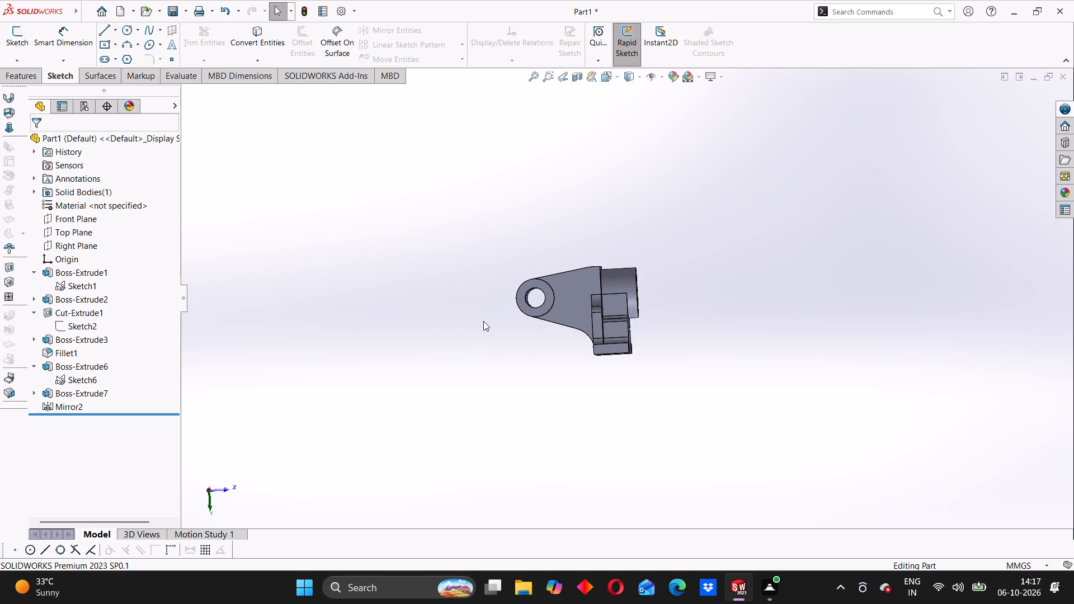
scroll(484, 339, "up", 1)
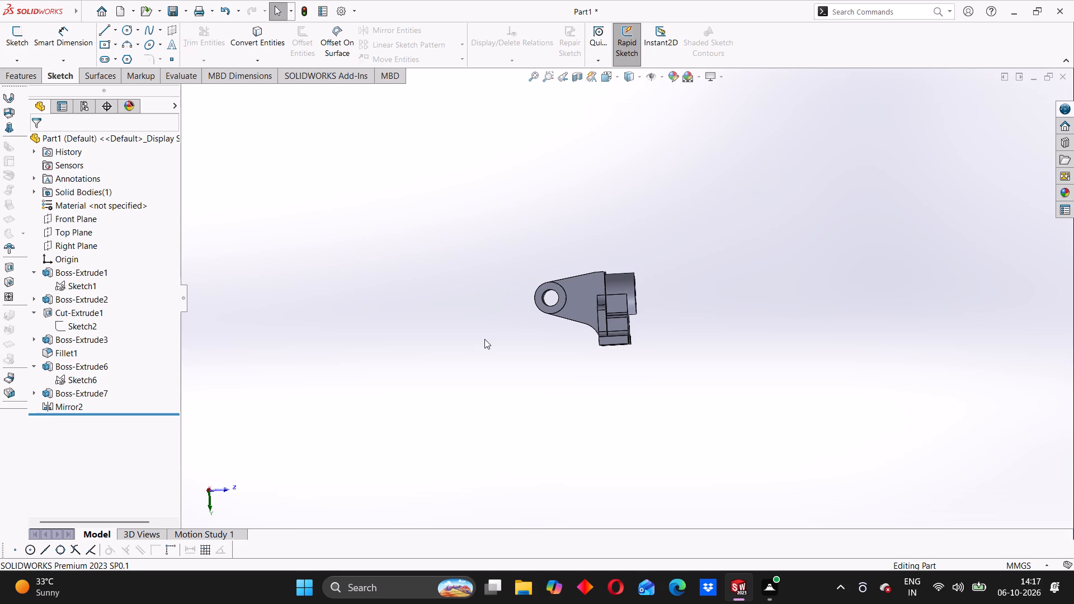
scroll(484, 339, "up", 1)
scroll(554, 314, "down", 2)
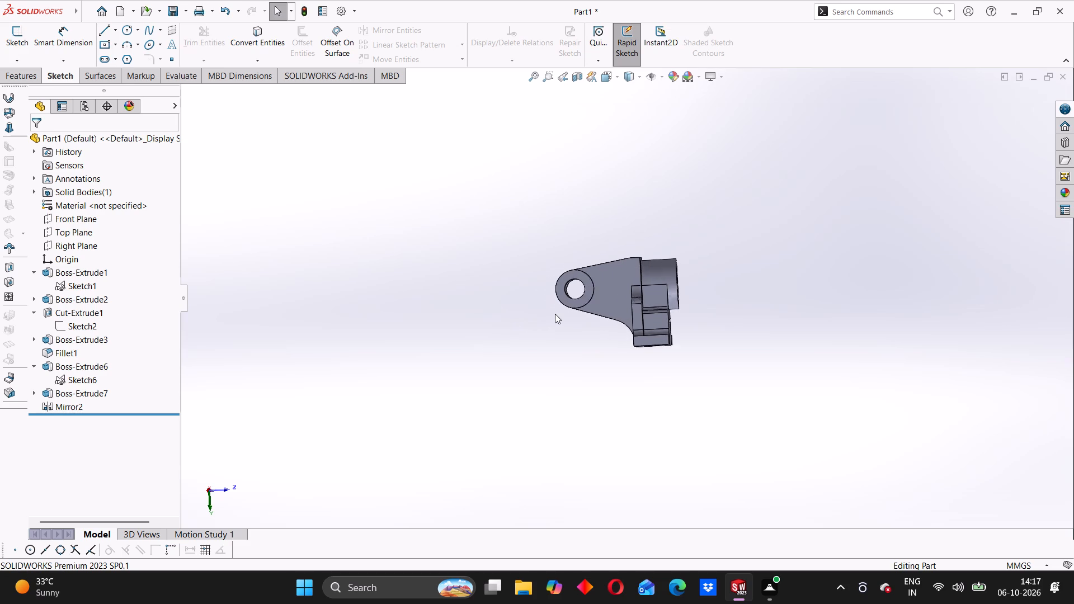
scroll(555, 314, "down", 1)
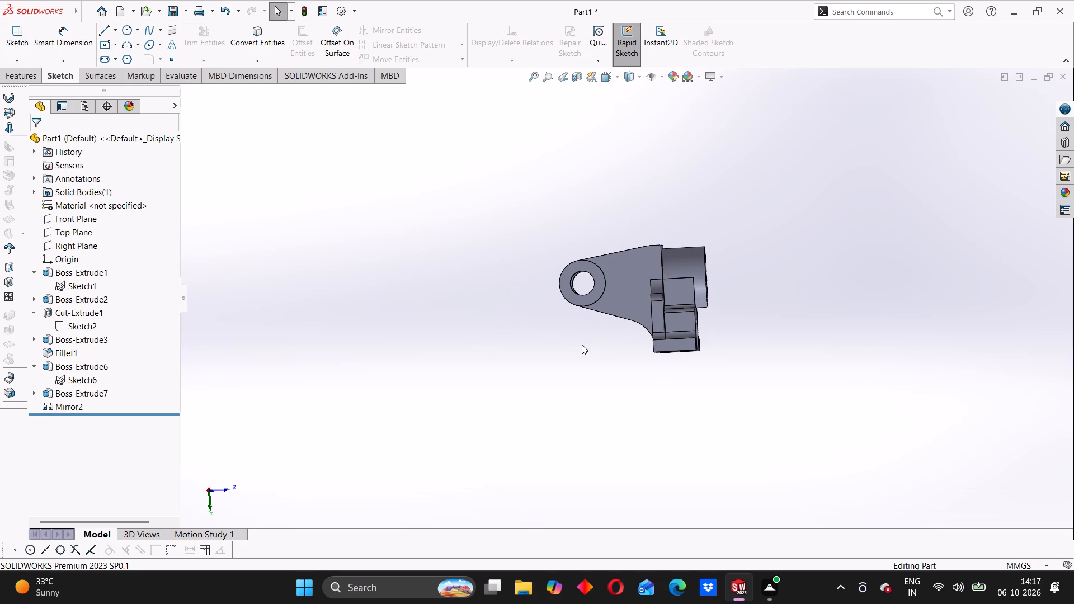
middle_click_drag(581, 345, 677, 391)
middle_click_drag(644, 369, 568, 416)
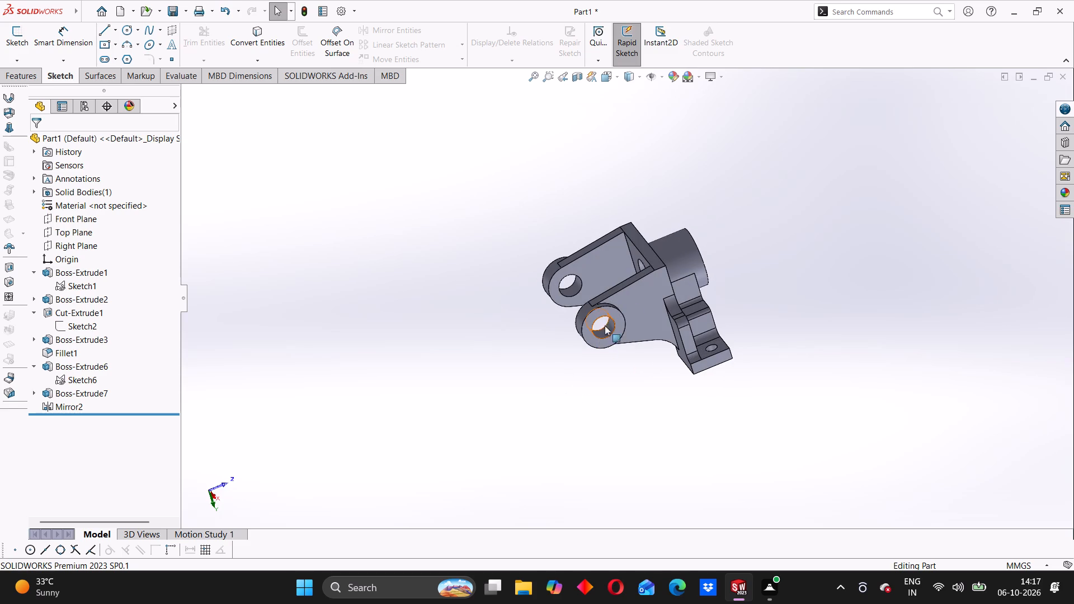
middle_click_drag(626, 300, 600, 341)
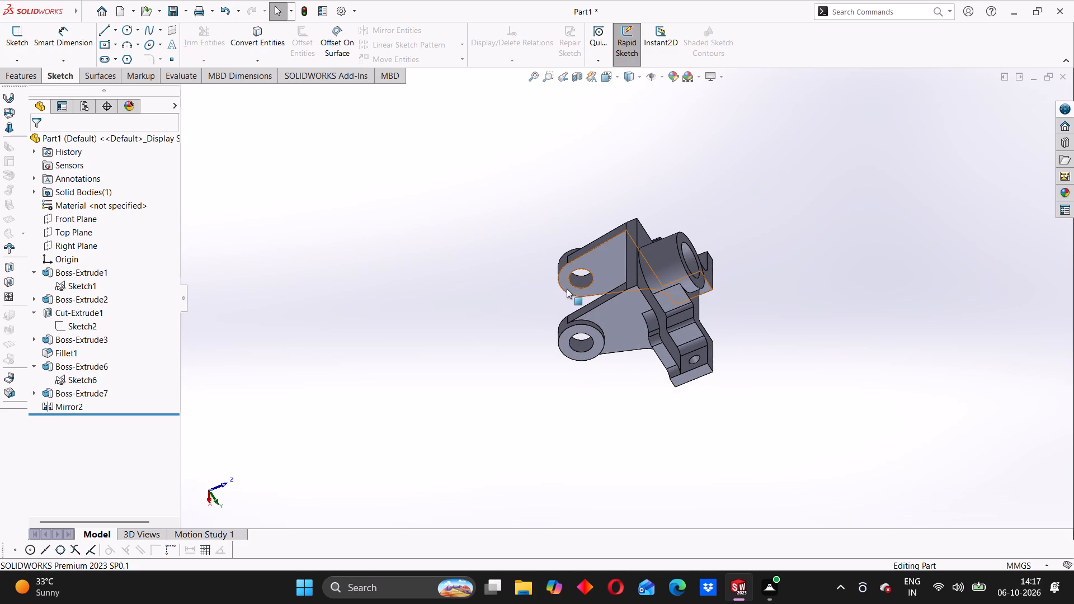
middle_click_drag(609, 346, 607, 335)
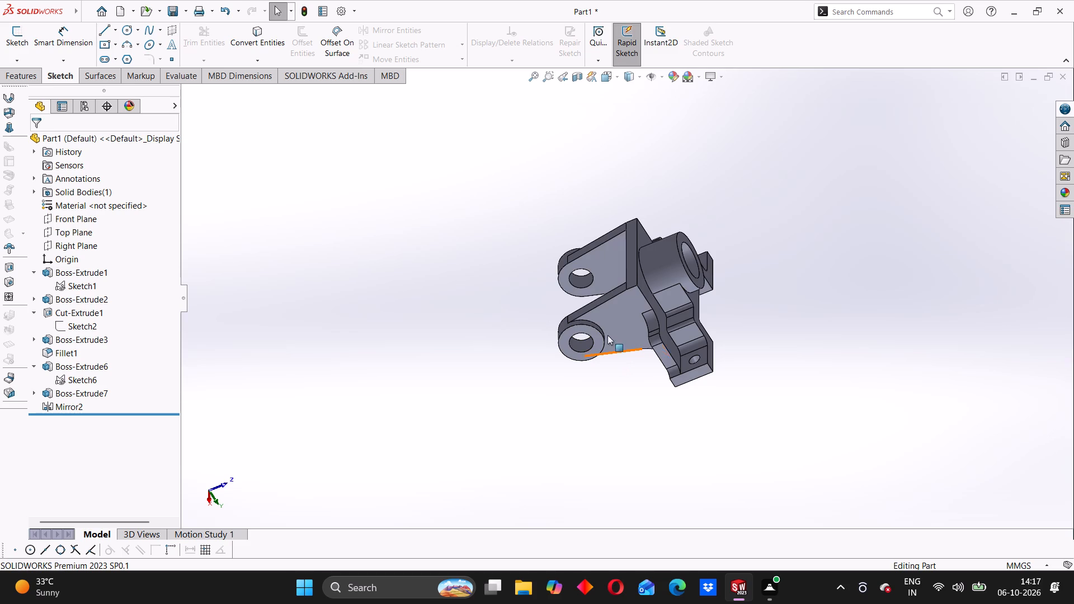
middle_click_drag(607, 335, 601, 267)
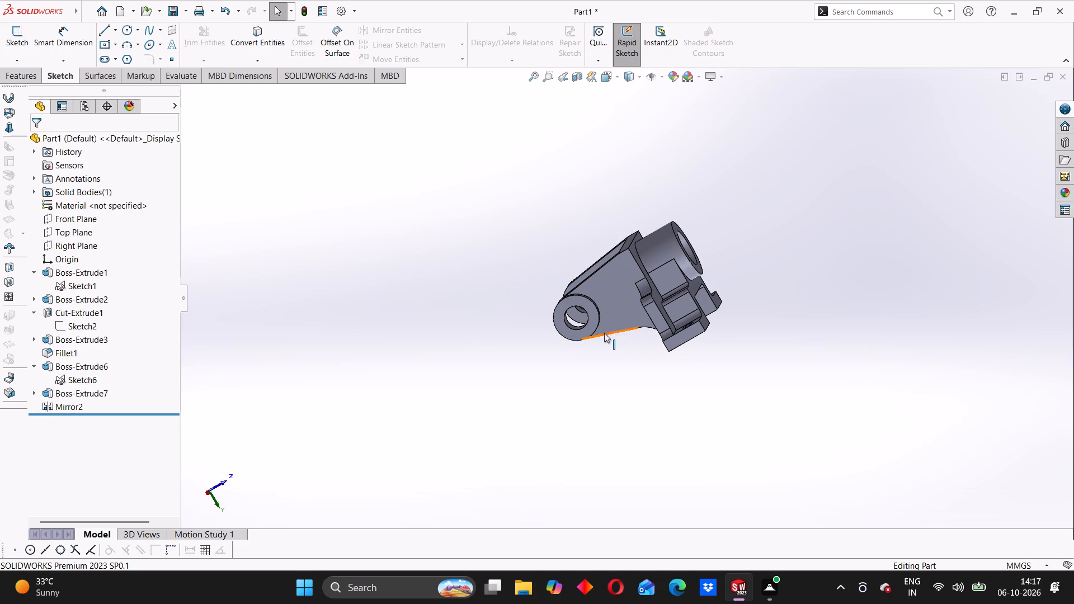
middle_click_drag(604, 333, 606, 259)
middle_click_drag(558, 291, 587, 357)
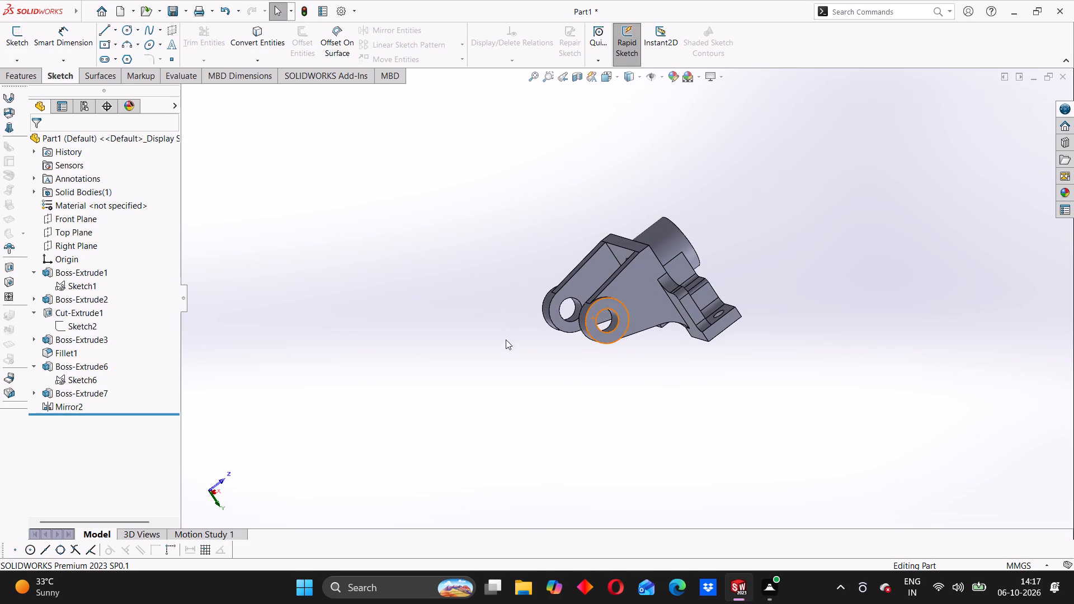
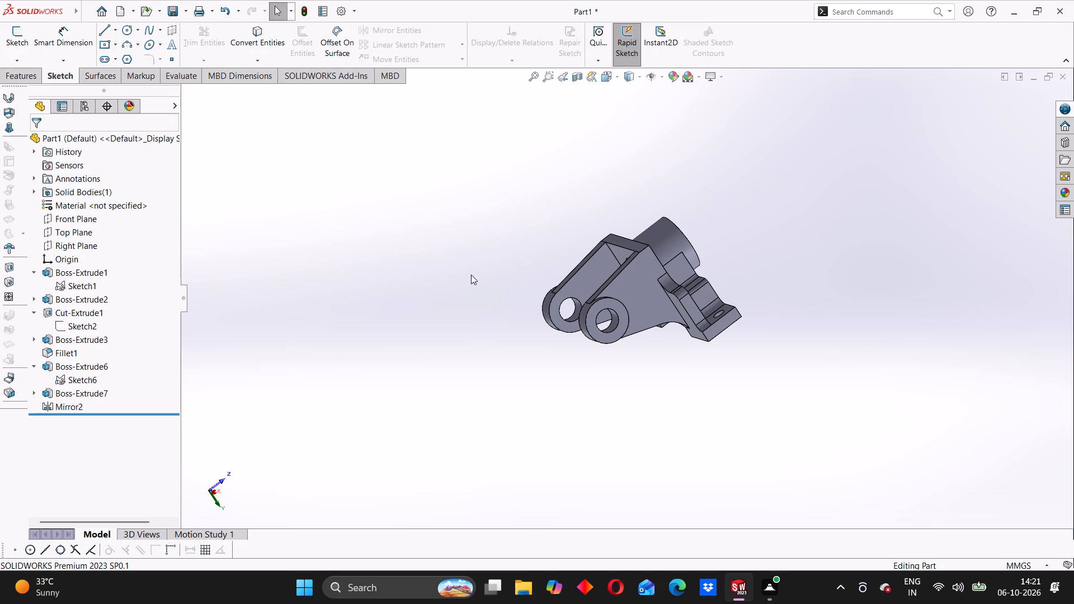
Examine the bracket's bored boss, lugs and mounting feet from several angles, finishing in the isometric view.
middle_click_drag(513, 263, 587, 365)
middle_click_drag(602, 312, 593, 329)
middle_click_drag(600, 301, 498, 331)
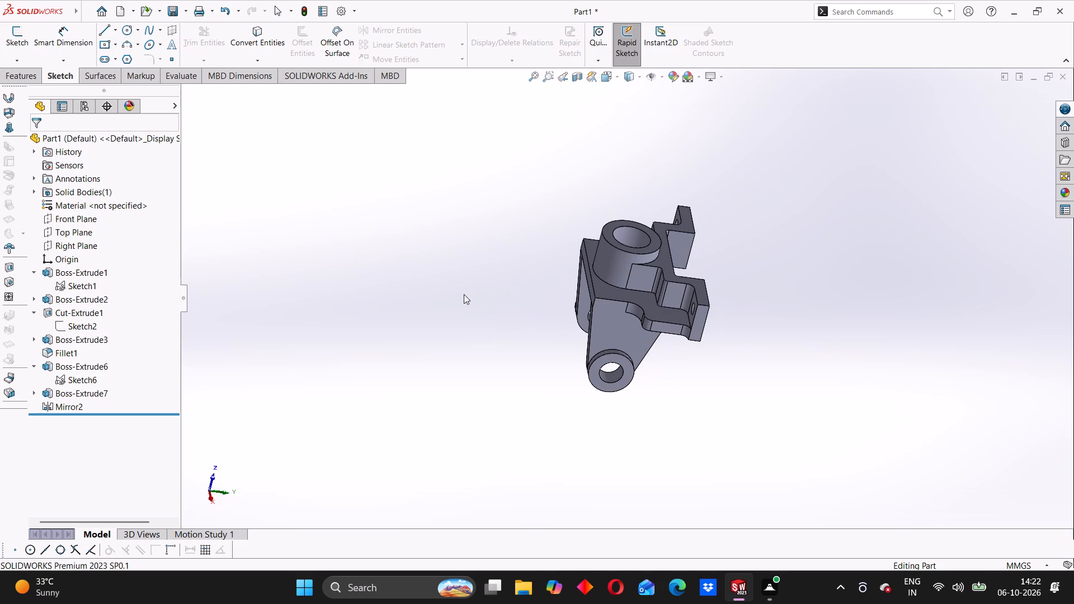
middle_click_drag(539, 310, 628, 360)
middle_click_drag(626, 356, 548, 307)
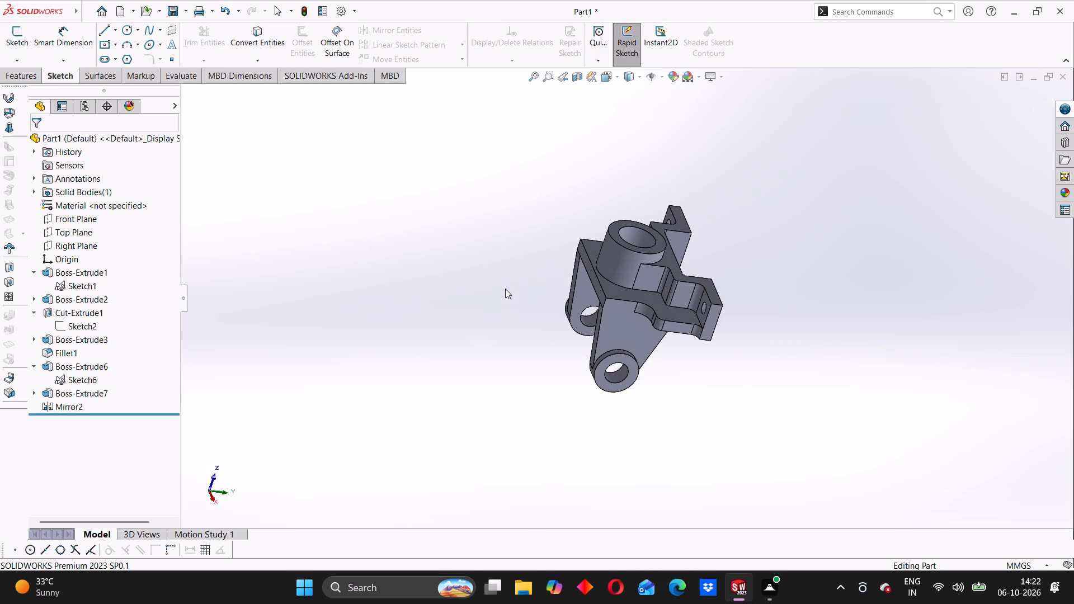
middle_click_drag(586, 319, 535, 306)
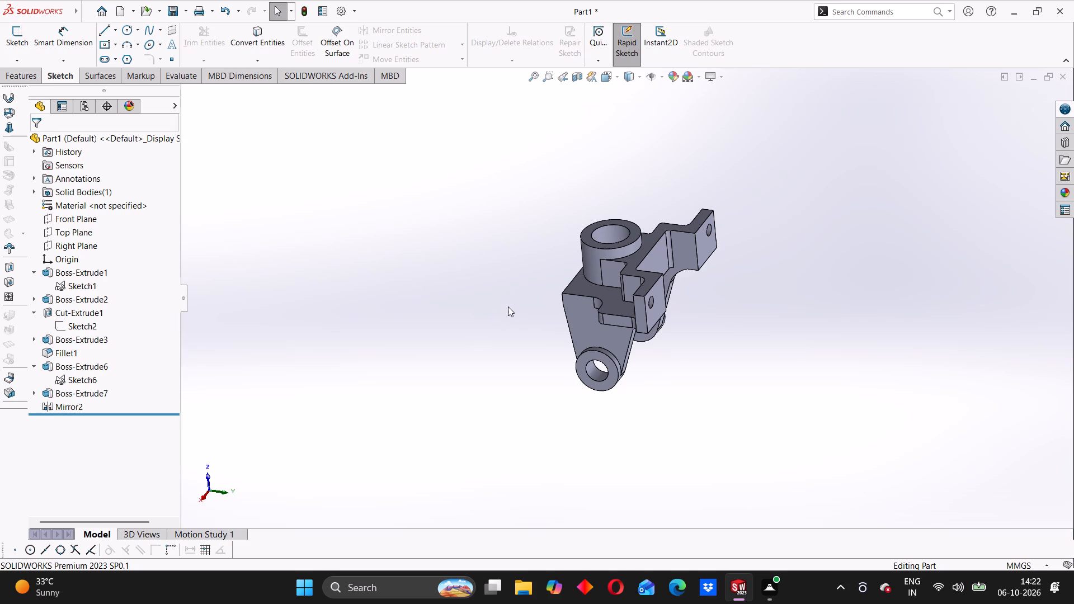
middle_click_drag(554, 308, 574, 309)
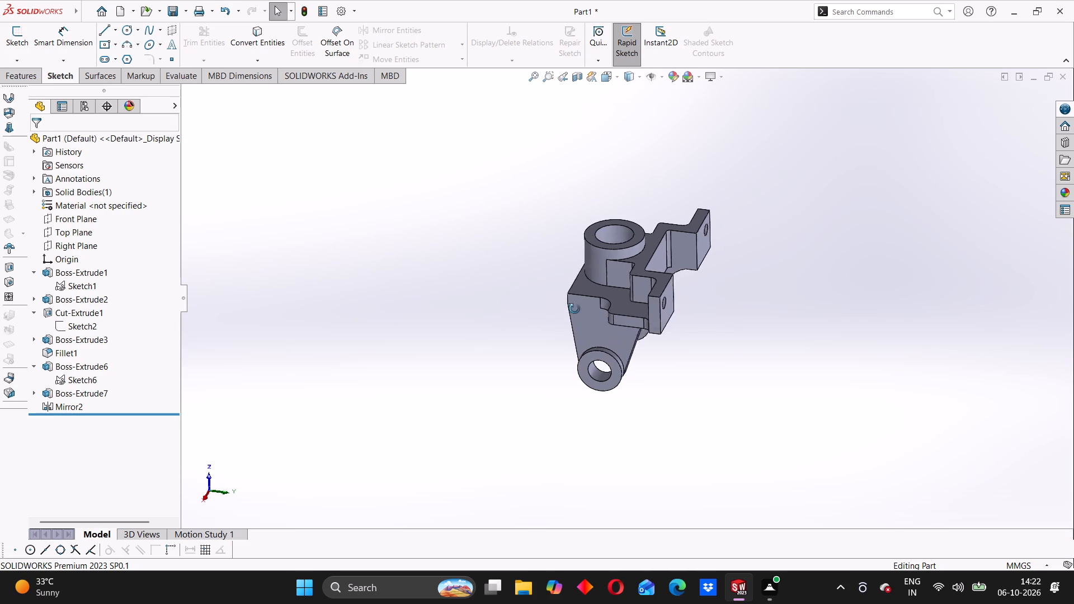
middle_click_drag(574, 309, 605, 310)
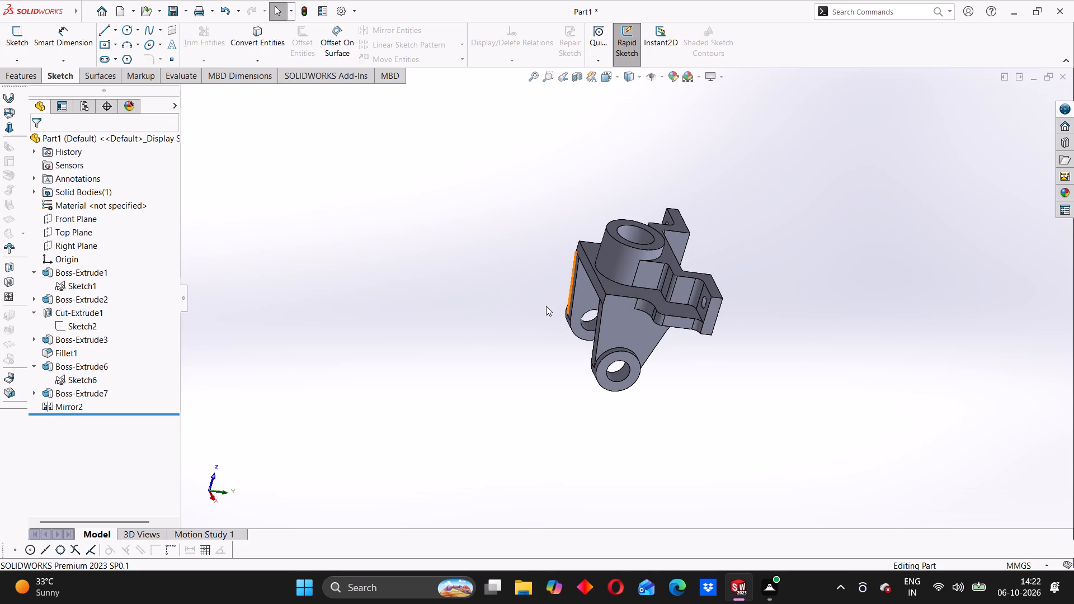
left_click(639, 73)
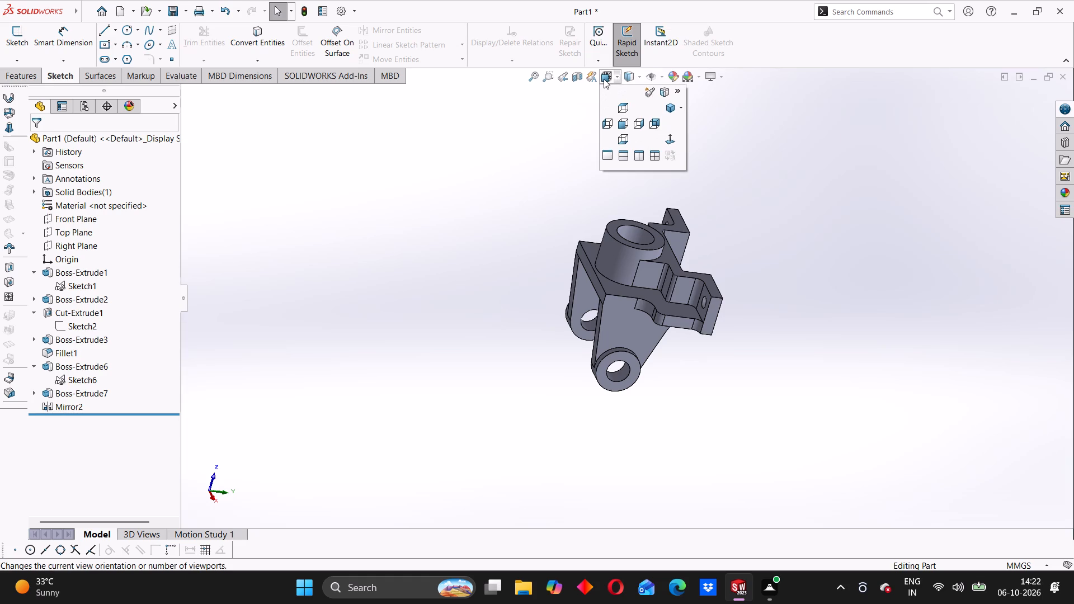
left_click(666, 108)
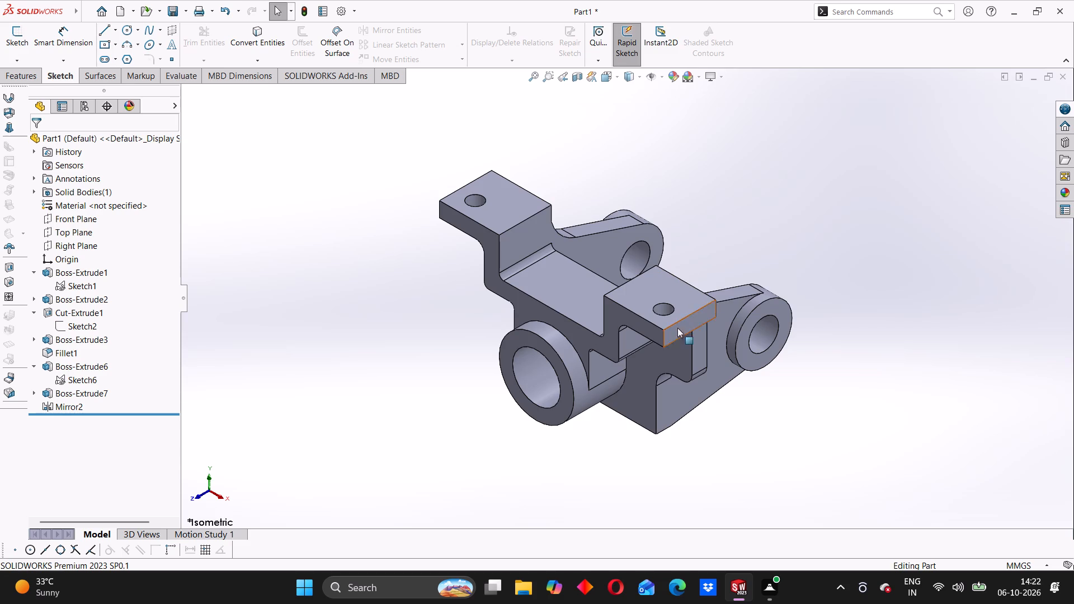
Inspect the whole bracket from all sides, including the back plate, lug holes, cylindrical boss and stepped mounting feet.
middle_click_drag(648, 355, 684, 222)
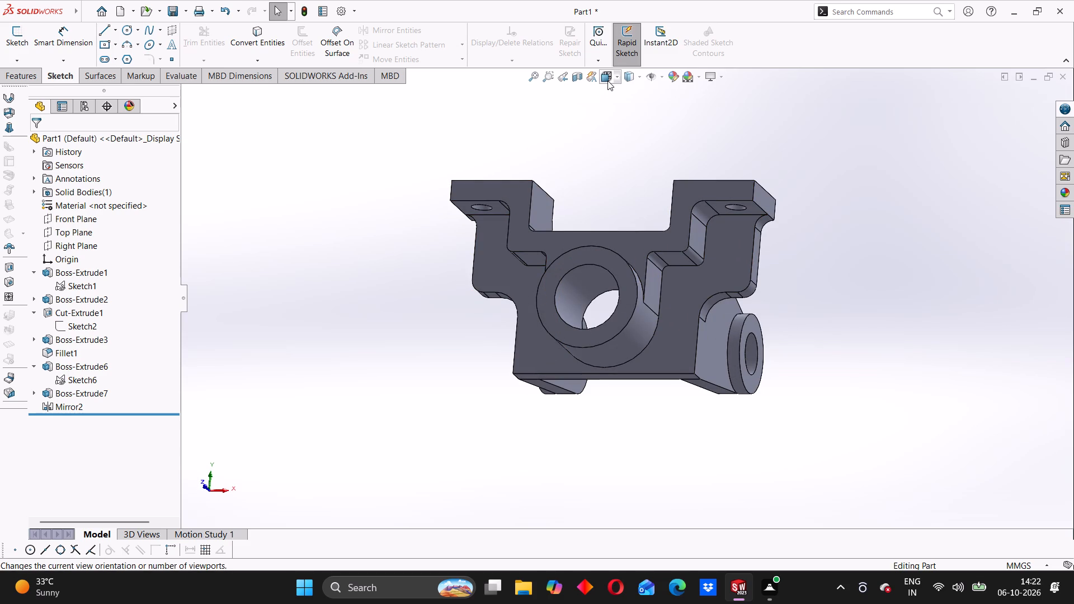
left_click(606, 80)
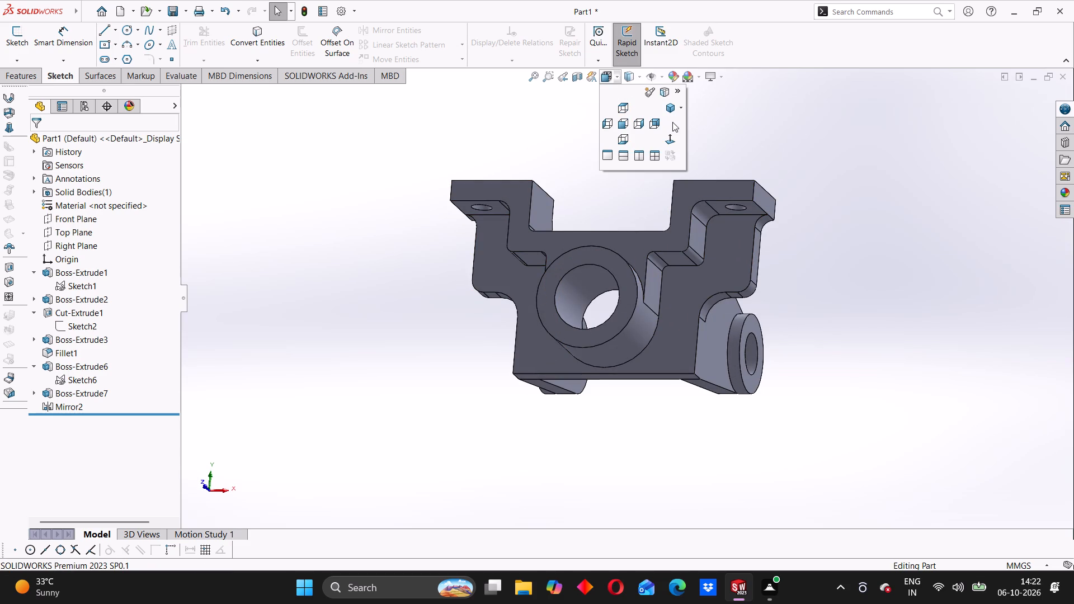
left_click(670, 133)
middle_click_drag(621, 287, 645, 240)
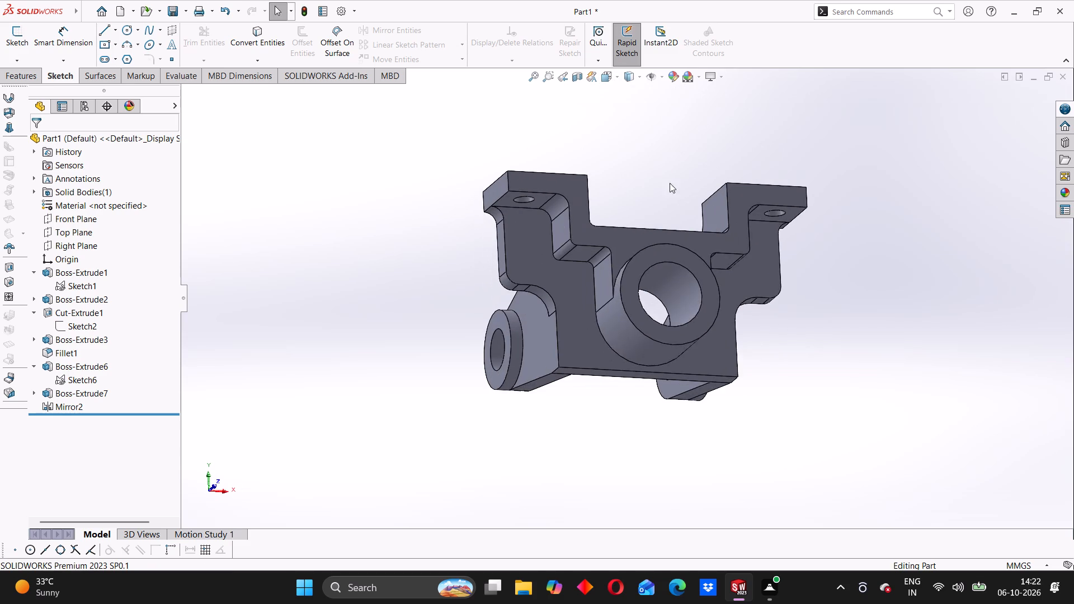
middle_click_drag(698, 365, 606, 155)
middle_click_drag(630, 325, 712, 225)
middle_click_drag(607, 283, 760, 340)
middle_click_drag(657, 248, 548, 291)
middle_click_drag(567, 367, 695, 365)
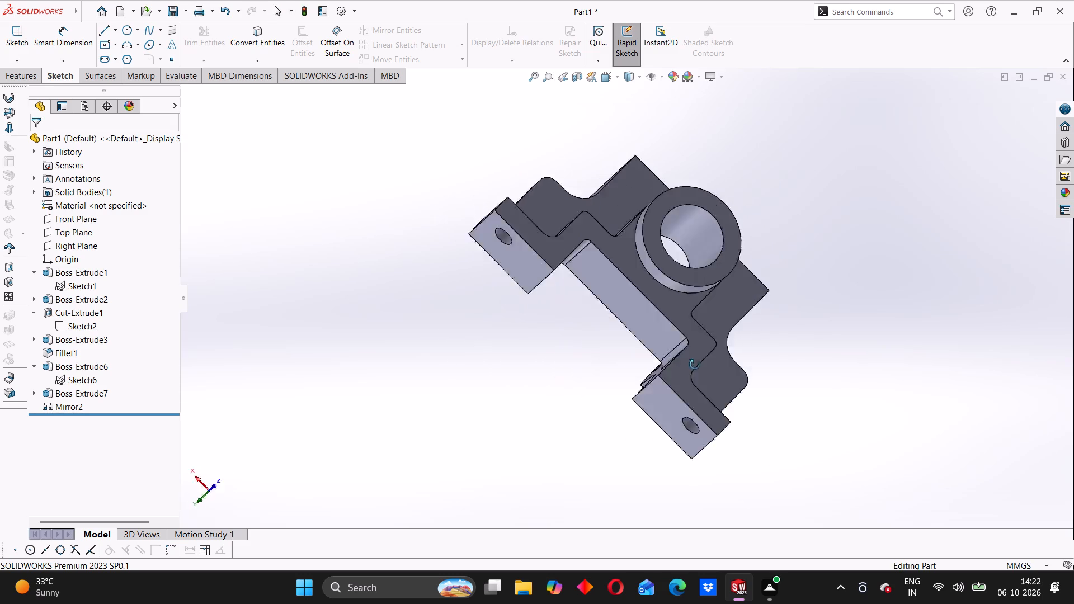
middle_click_drag(695, 365, 714, 369)
middle_click_drag(714, 369, 564, 314)
middle_click_drag(642, 392, 640, 213)
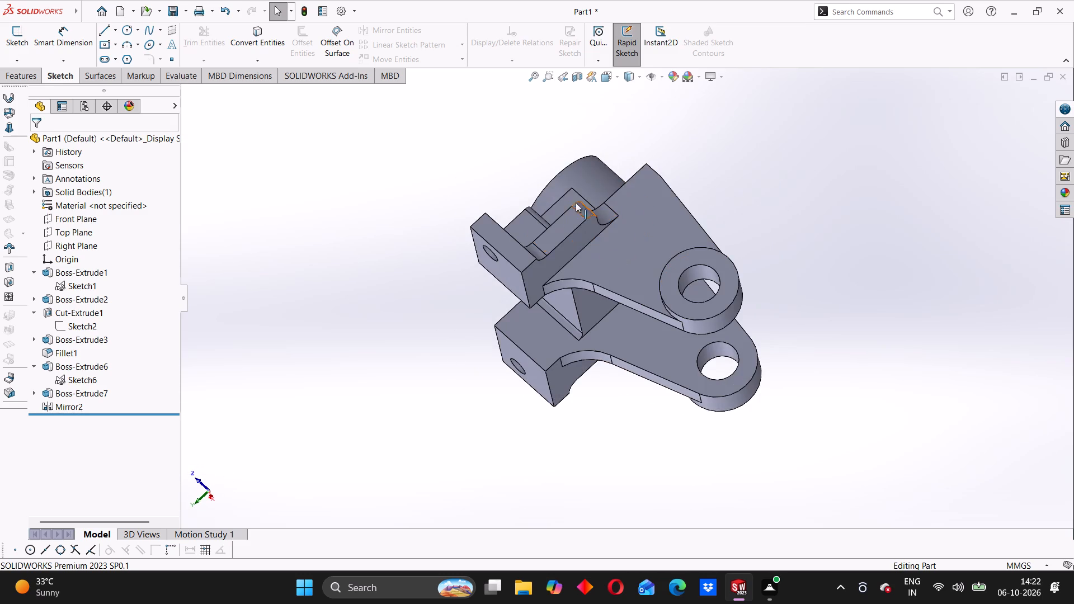
middle_click_drag(572, 203, 625, 249)
middle_click_drag(587, 240, 573, 311)
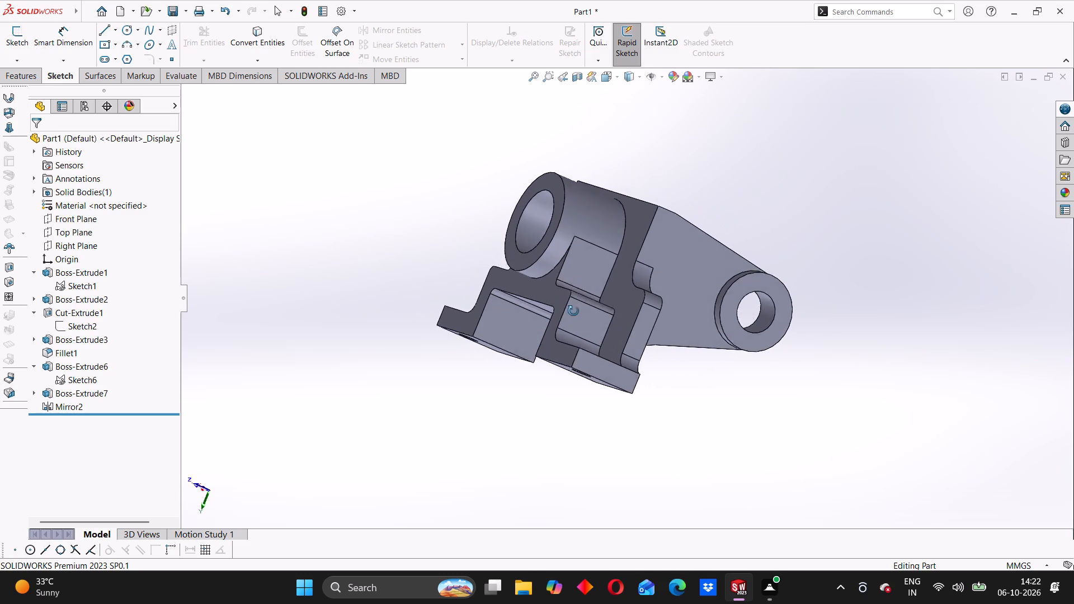
middle_click_drag(573, 311, 566, 320)
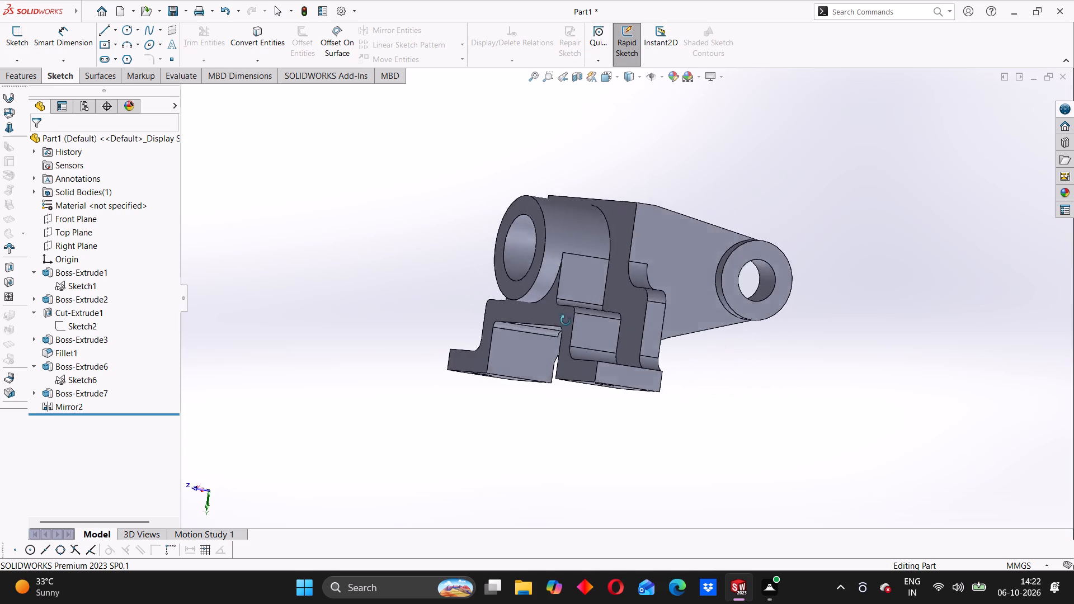
middle_click_drag(566, 320, 440, 267)
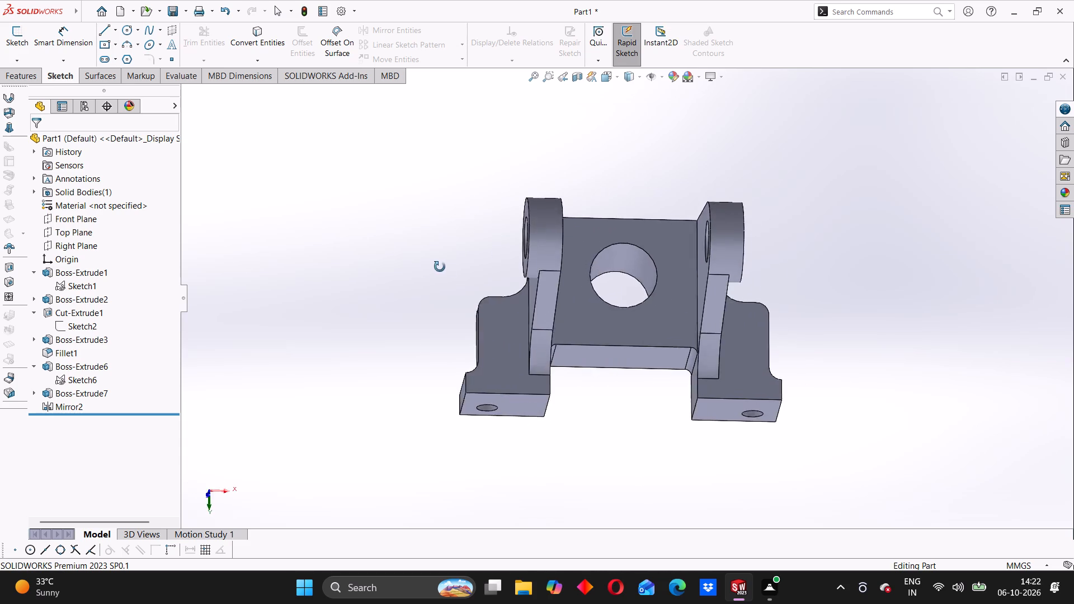
middle_click_drag(440, 267, 545, 272)
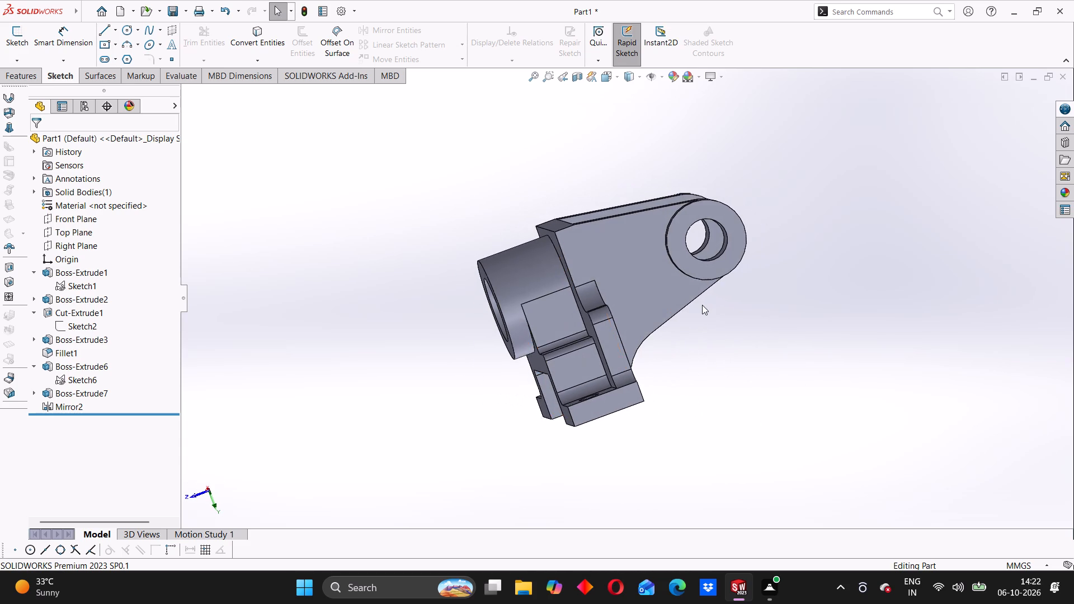
middle_click_drag(702, 307, 649, 350)
middle_click_drag(619, 278, 637, 351)
middle_click_drag(567, 312, 661, 249)
middle_click_drag(658, 393, 572, 323)
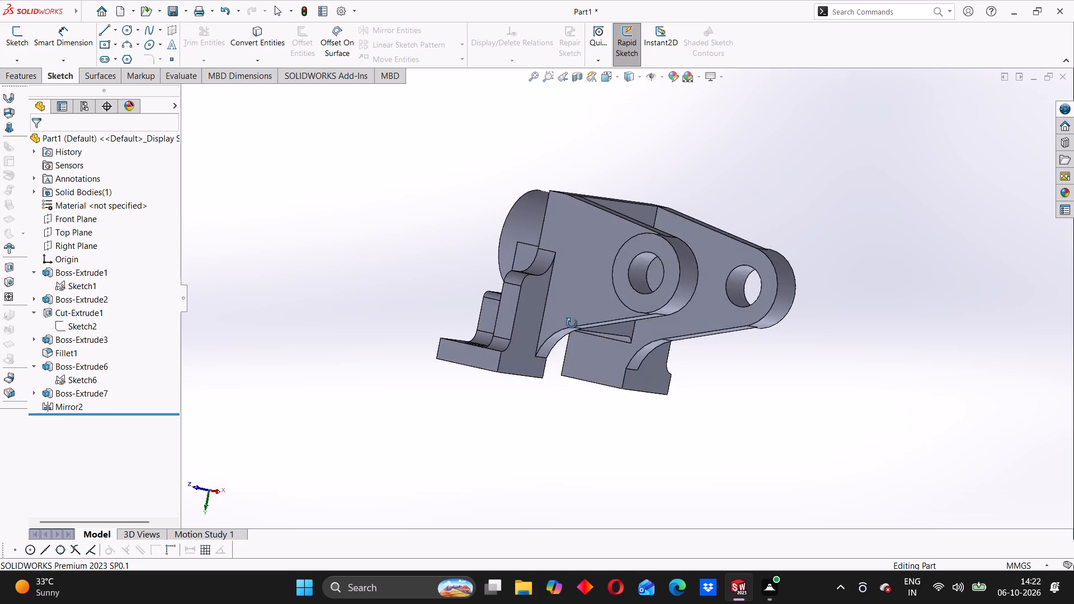
middle_click_drag(572, 323, 695, 405)
middle_click_drag(642, 328, 564, 337)
middle_click_drag(577, 392, 583, 374)
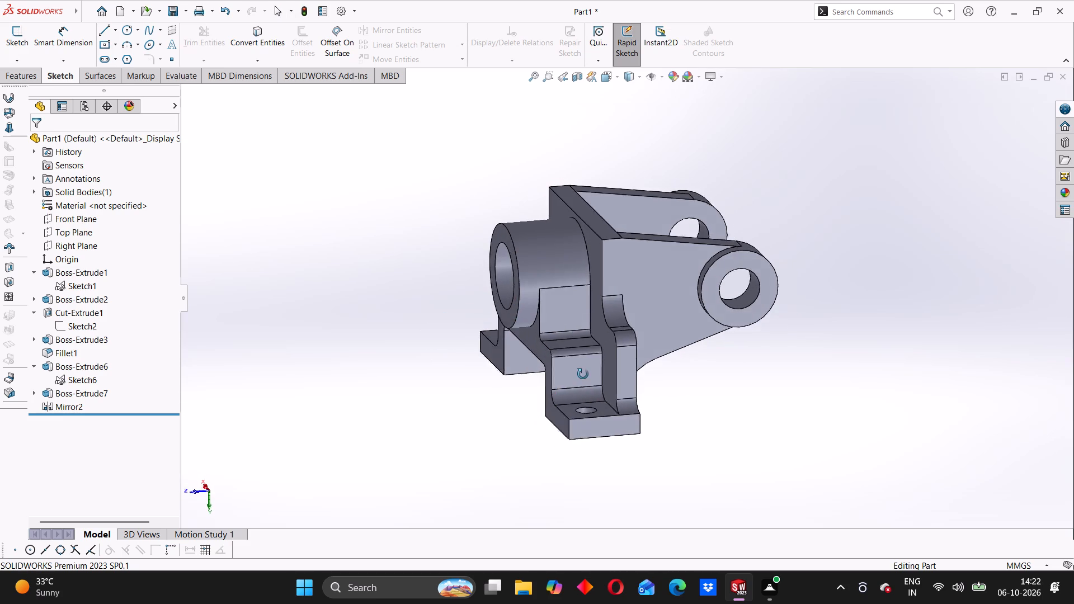
middle_click_drag(583, 374, 586, 363)
middle_click_drag(585, 348, 605, 336)
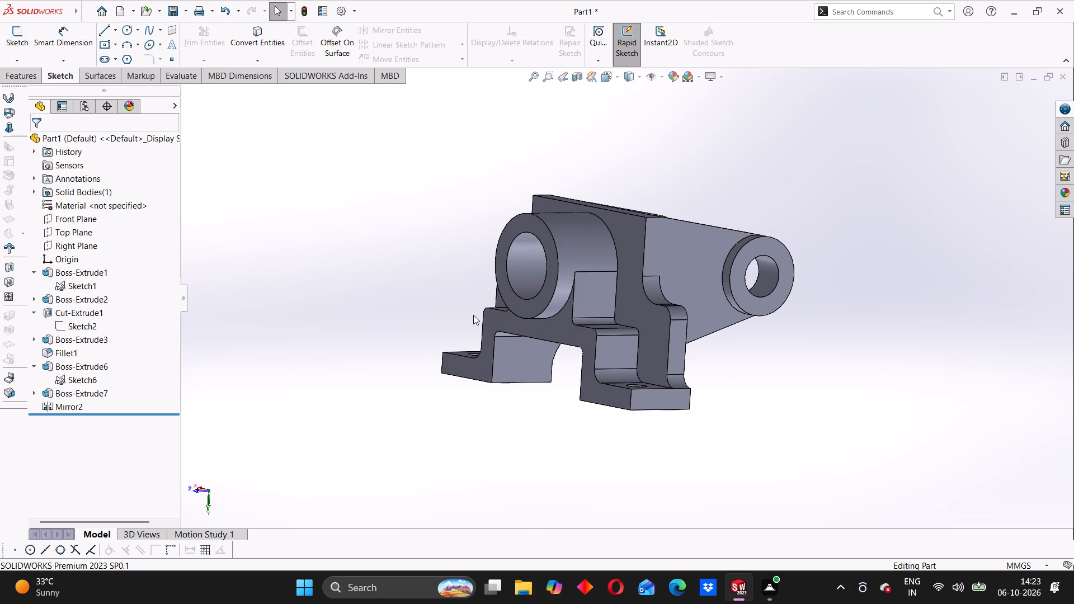
middle_click(487, 280)
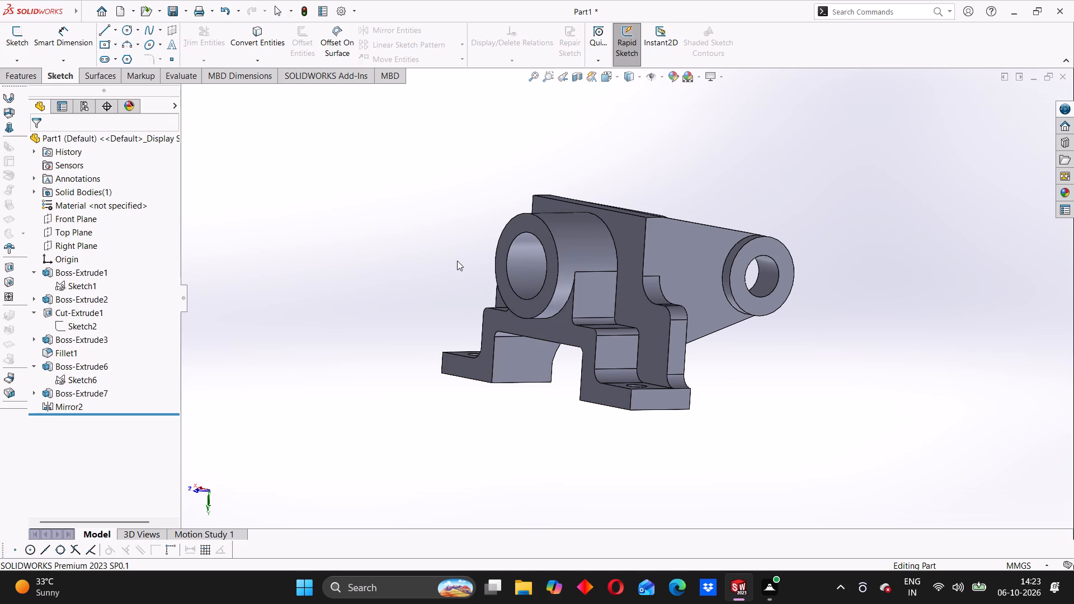
middle_click_drag(457, 259, 456, 323)
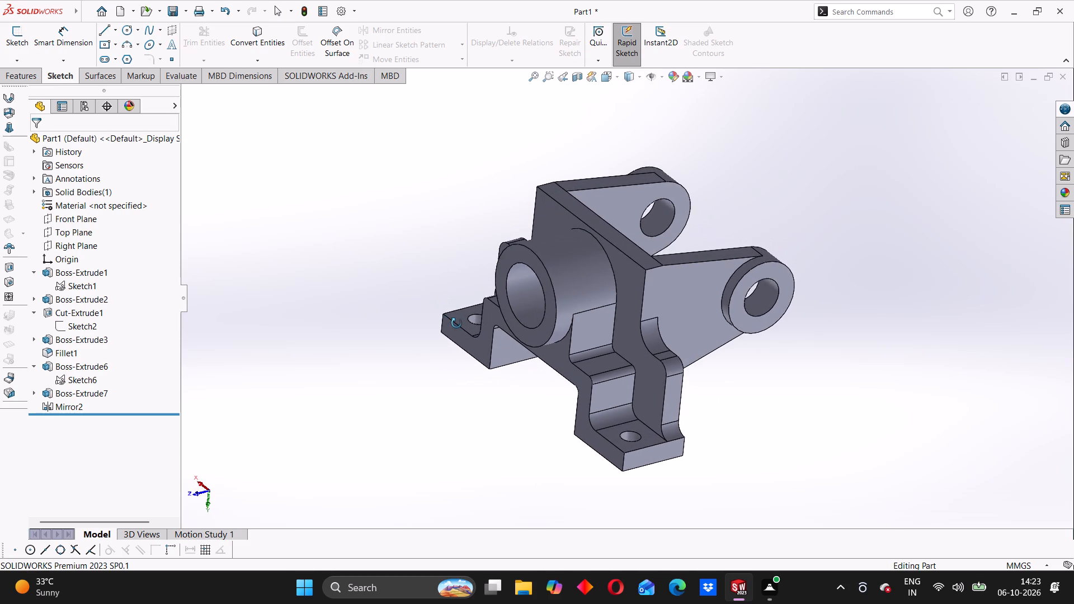
middle_click_drag(456, 323, 459, 320)
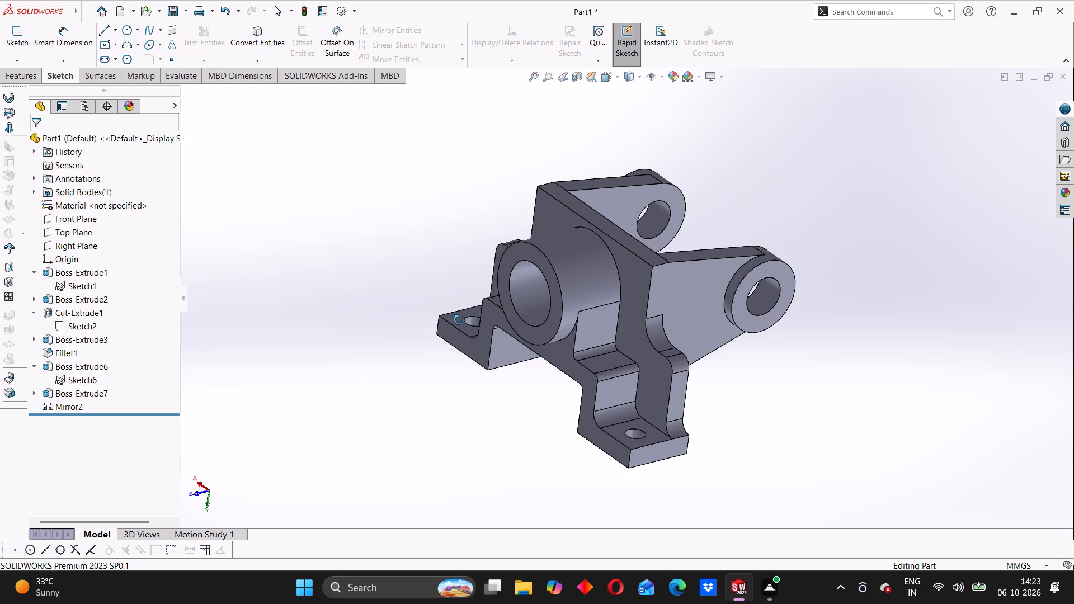
middle_click_drag(459, 320, 454, 322)
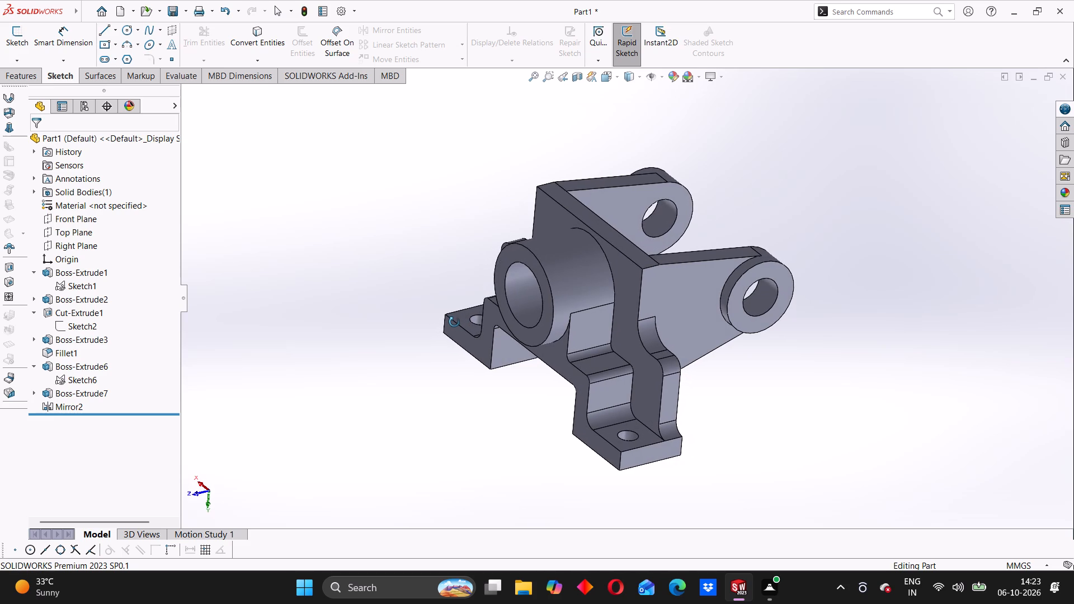
middle_click_drag(454, 322, 452, 324)
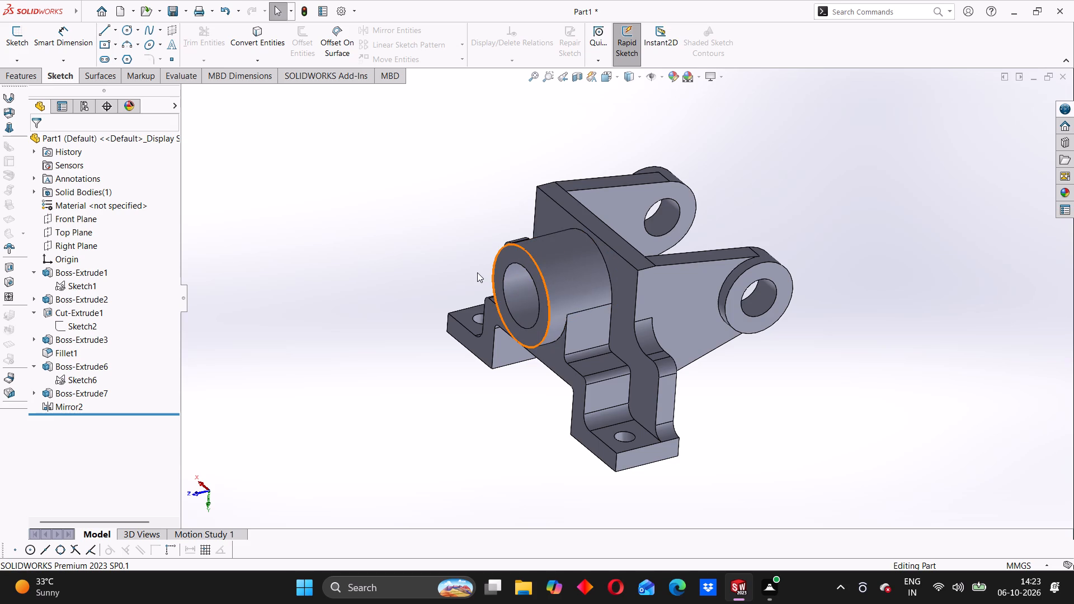
middle_click_drag(468, 273, 491, 285)
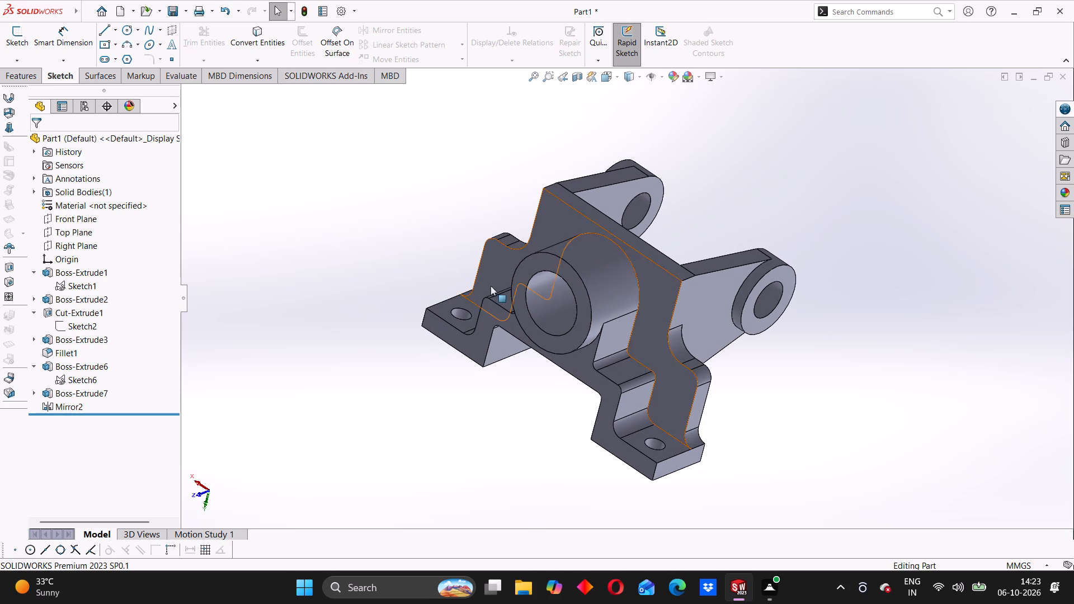
middle_click_drag(449, 281, 435, 277)
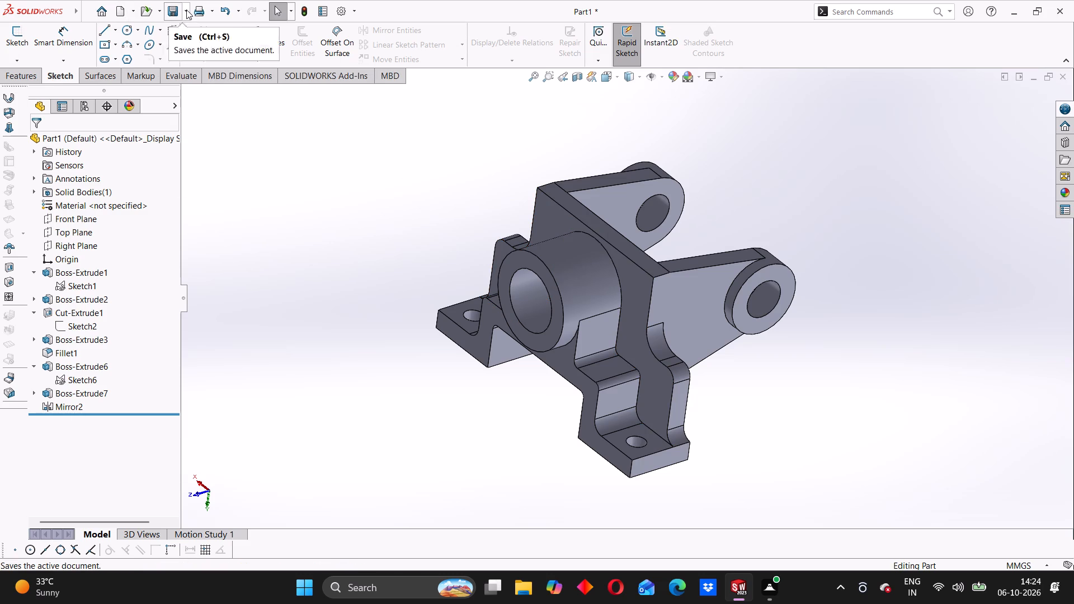
Save the part as a SOLIDWORKS Part file named 3D MODEL in the Assembly 10 folder.
left_click(186, 10)
left_click(183, 41)
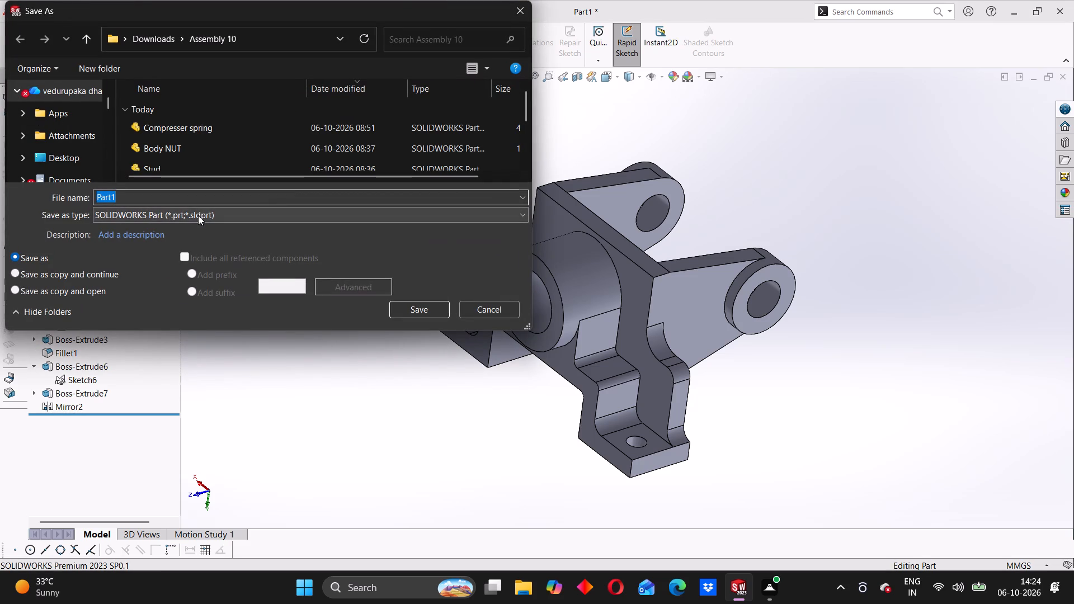
left_click(130, 192)
left_click_drag(130, 192, 100, 199)
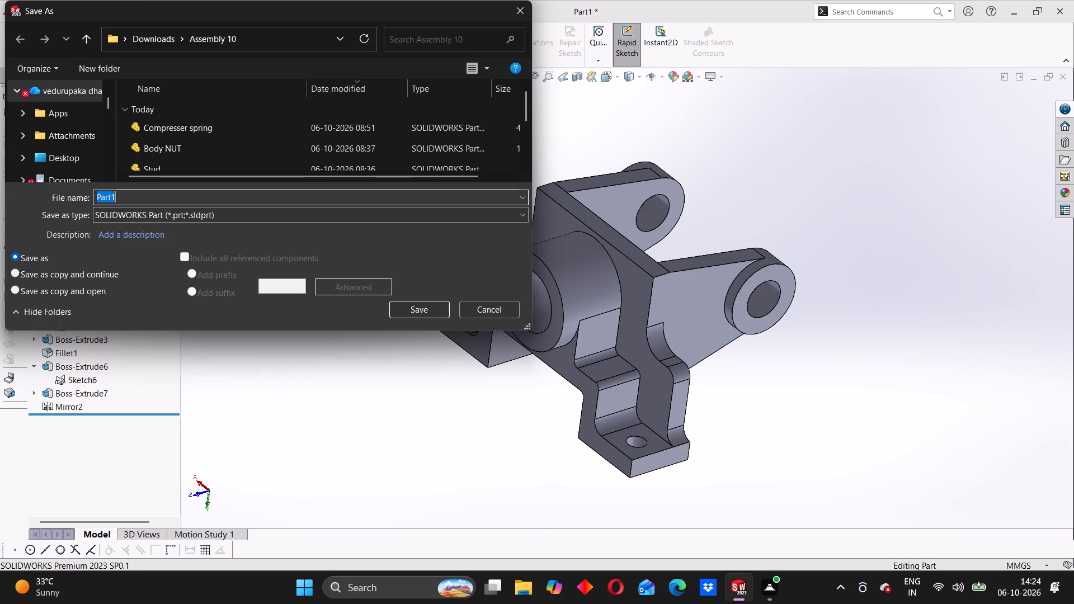
type("3D")
key("space")
type("MODEL")
left_click_drag(414, 300, 415, 306)
left_click(416, 306)
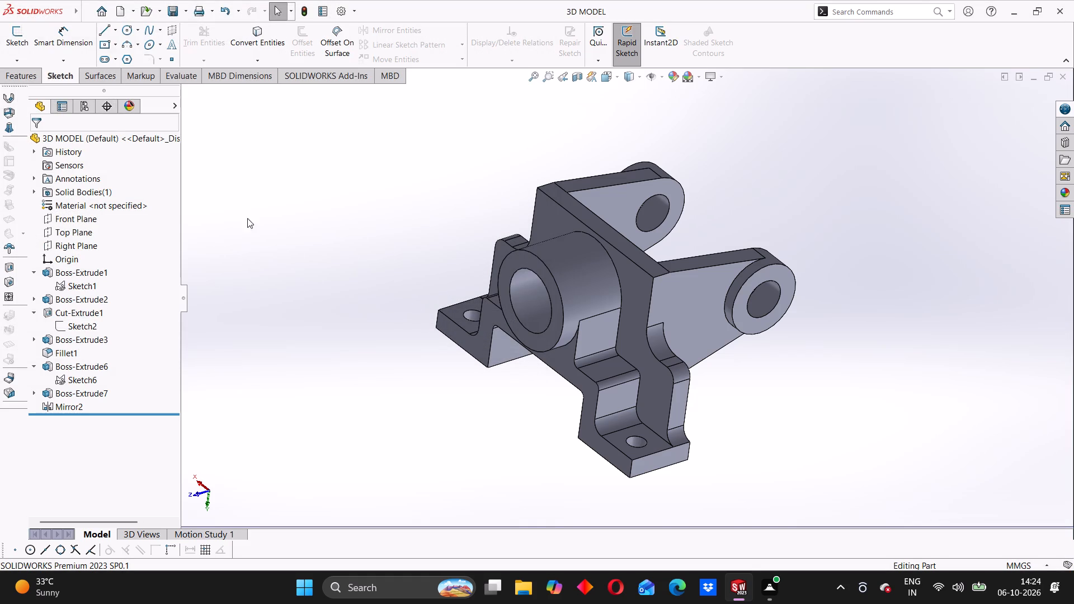
Save a copy of the part in Adobe Portable Document Format (*.pdf) as 3D MODEL in the Assembly 10 folder.
left_click(187, 11)
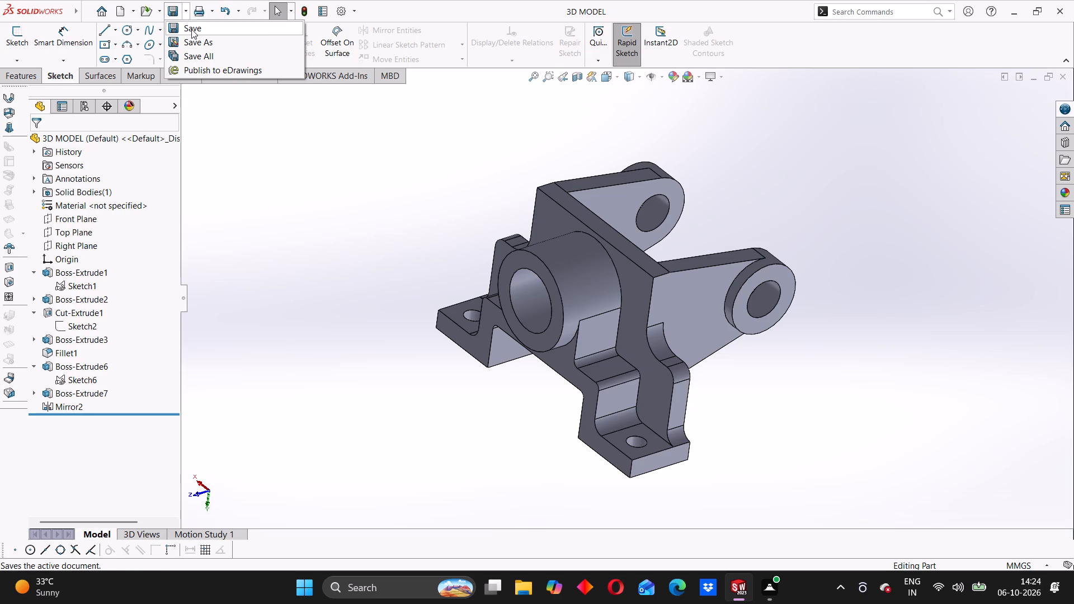
left_click(194, 41)
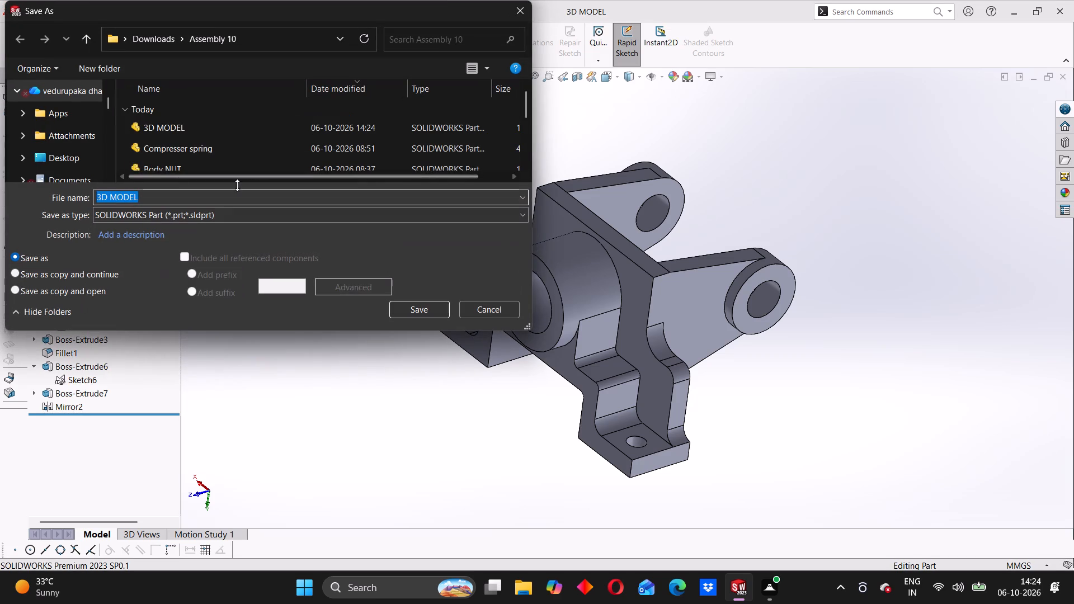
left_click(237, 212)
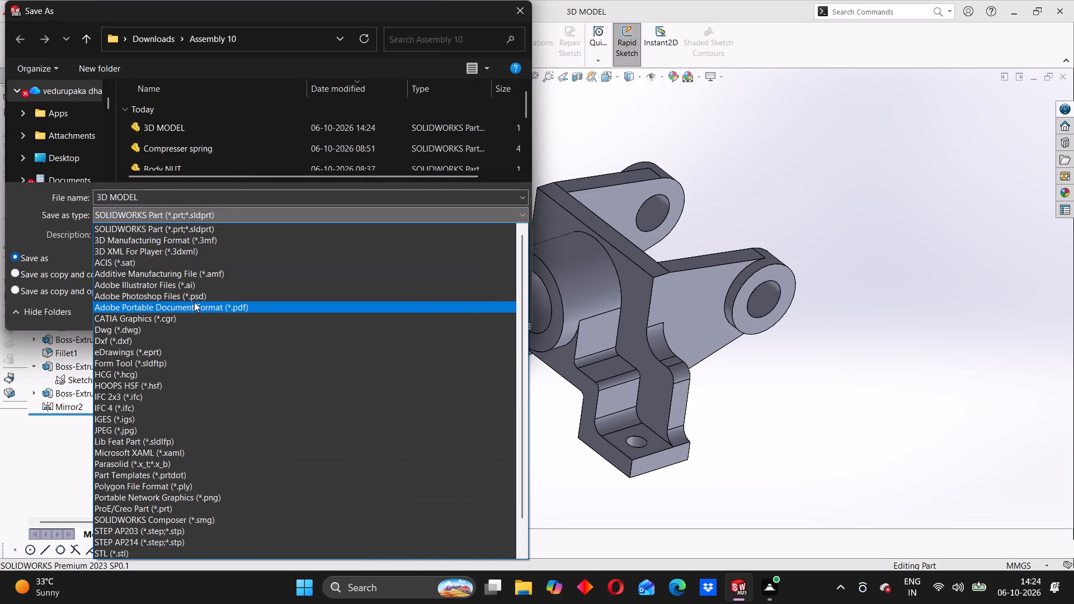
left_click(194, 302)
left_click(427, 332)
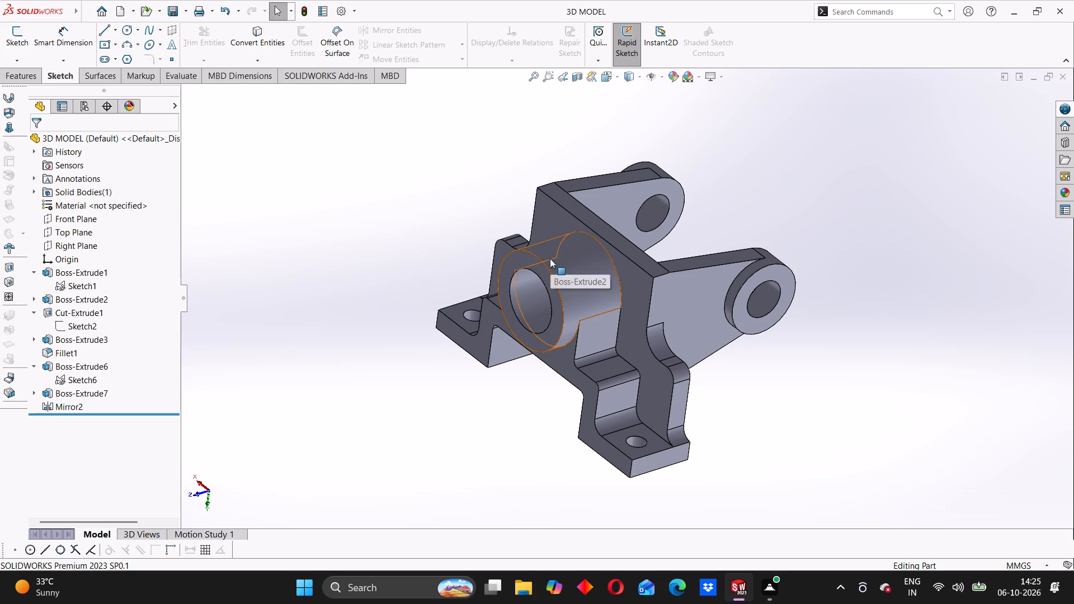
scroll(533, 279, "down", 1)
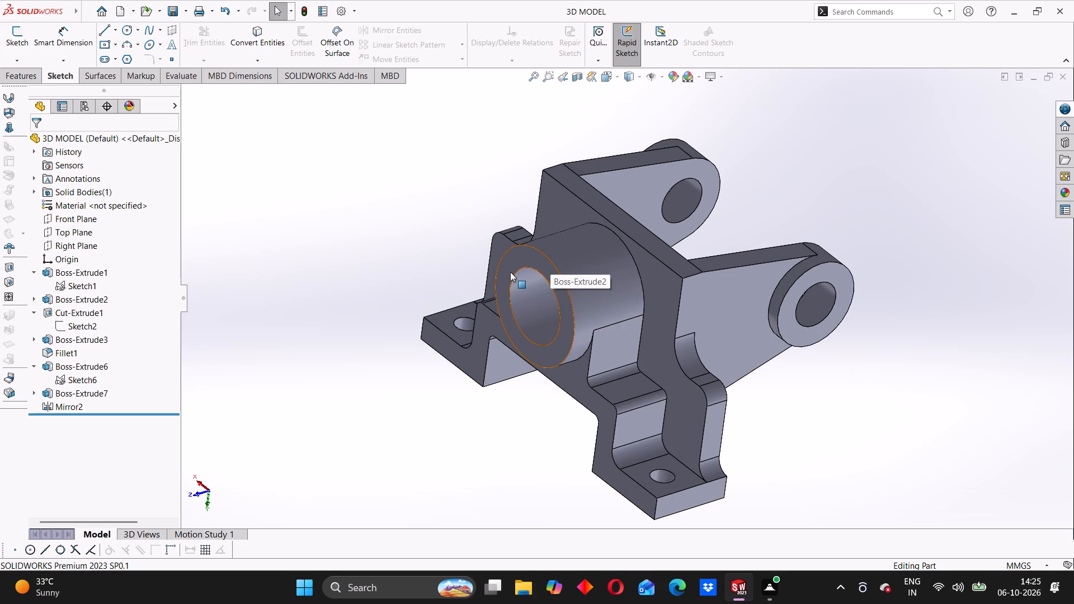
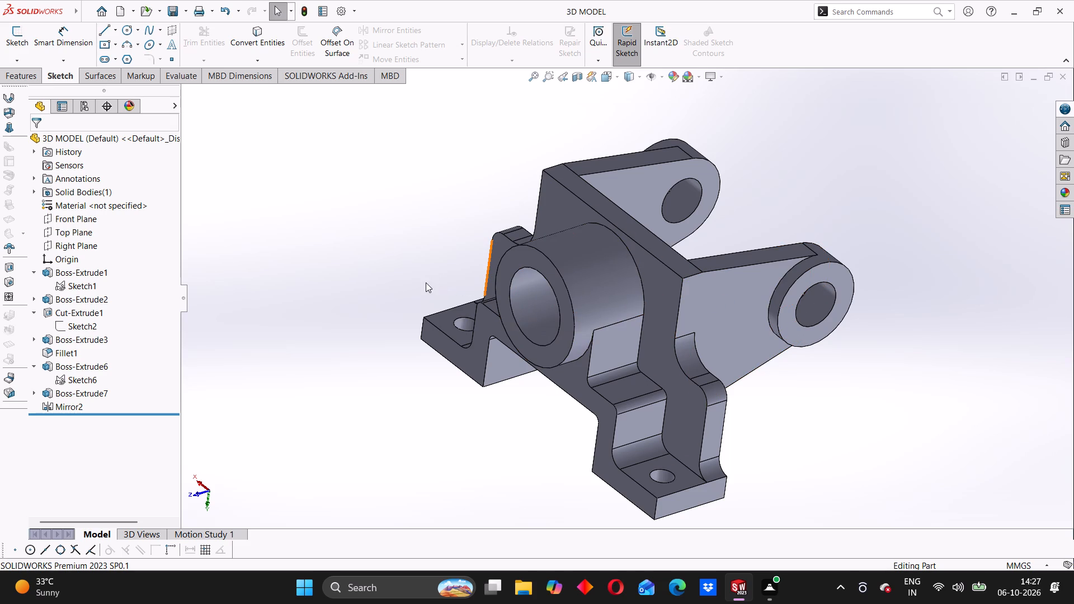
Examine the finished bracket's bored boss, stepped mounting feet and rear lugs at several distances and from angled to near-front views.
scroll(464, 299, "up", 1)
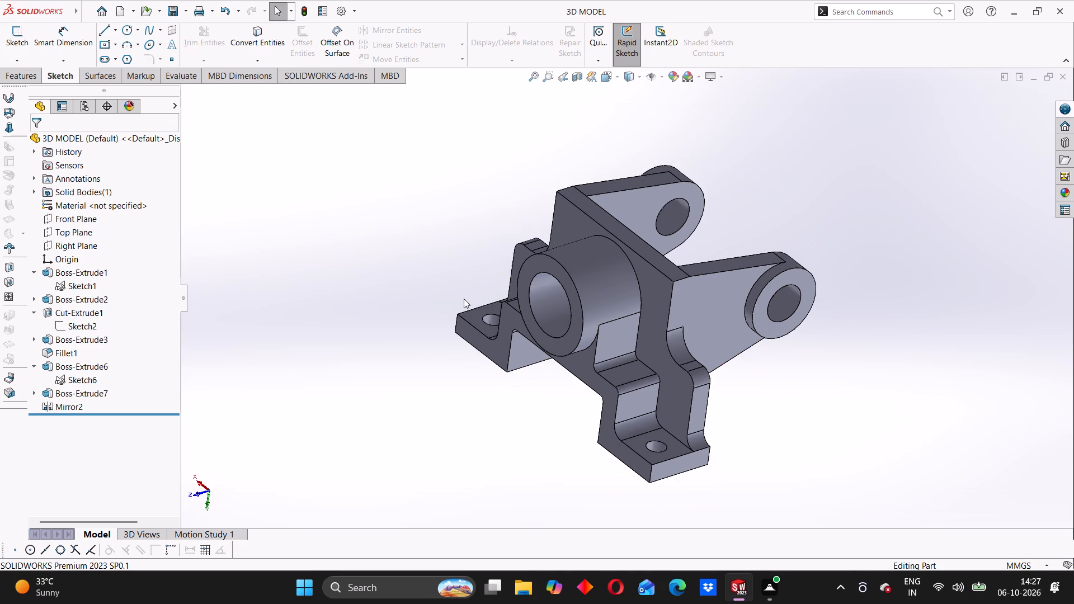
scroll(464, 299, "up", 2)
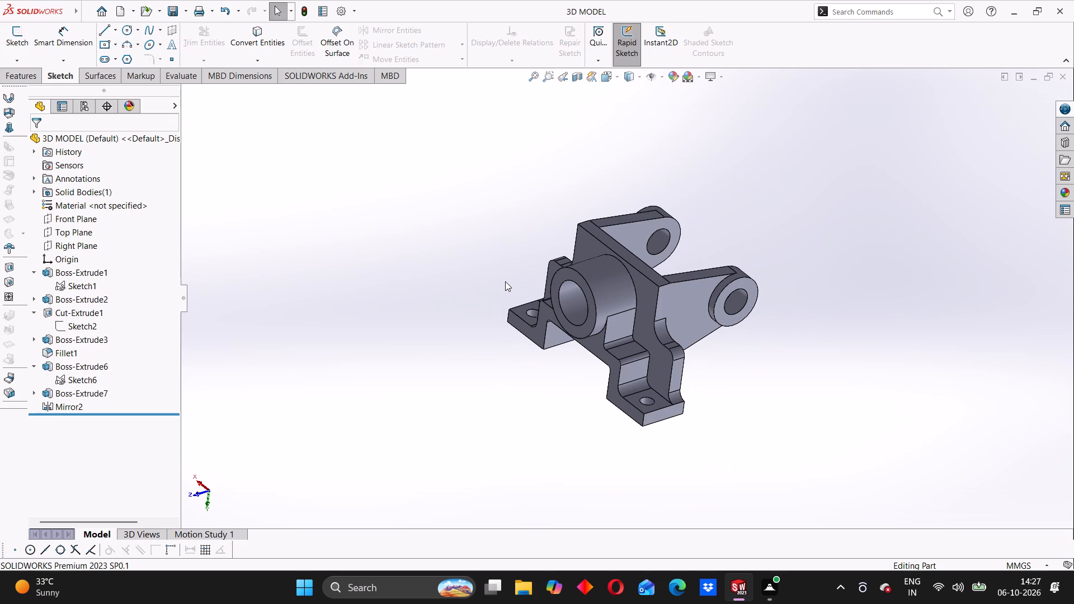
scroll(504, 280, "down", 2)
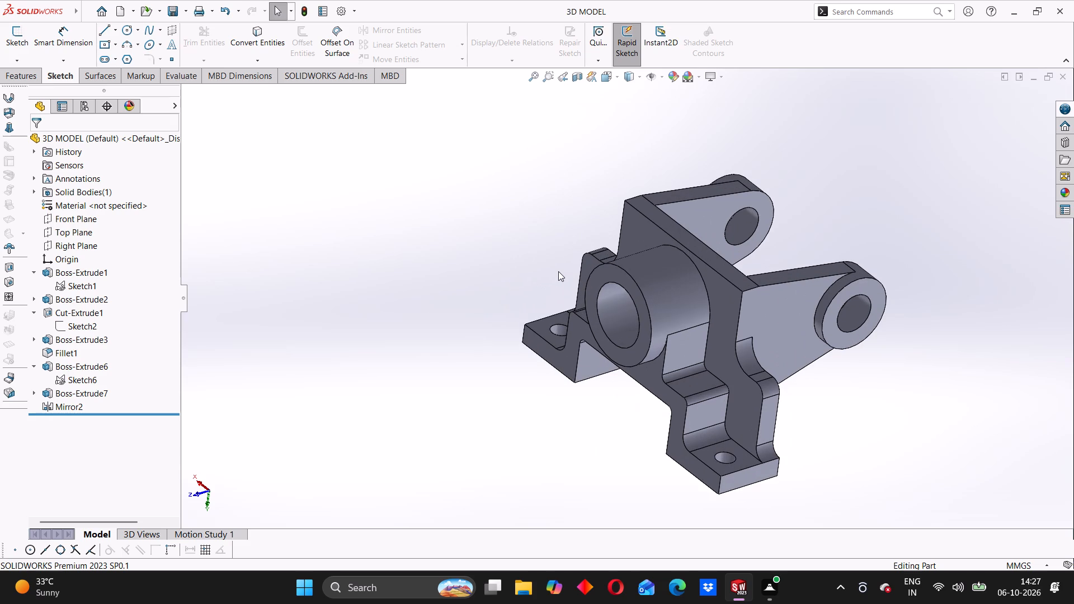
scroll(558, 271, "down", 1)
scroll(558, 271, "up", 1)
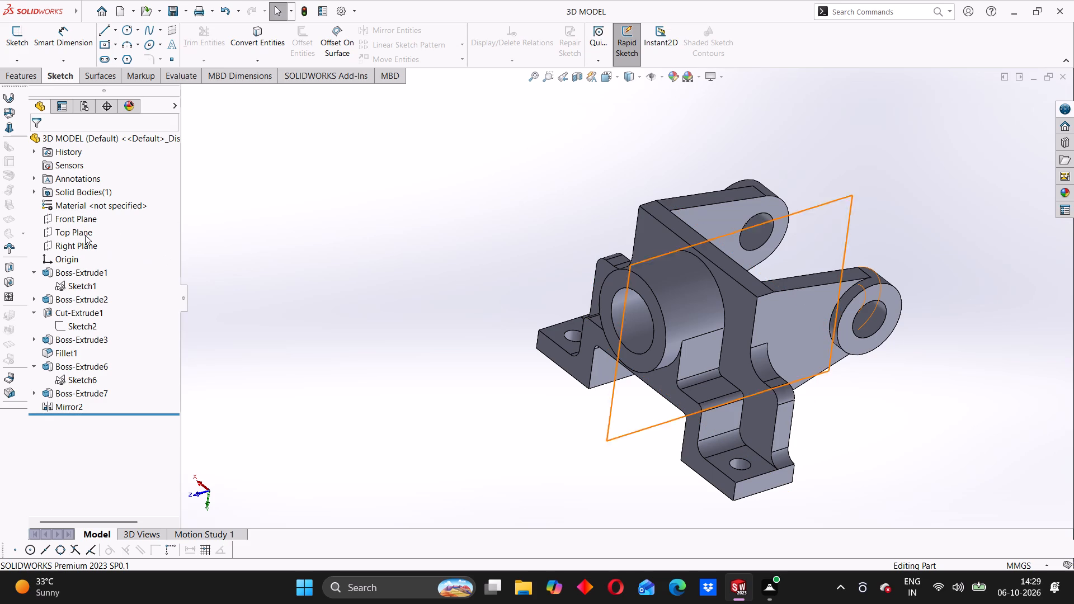
scroll(879, 387, "up", 2)
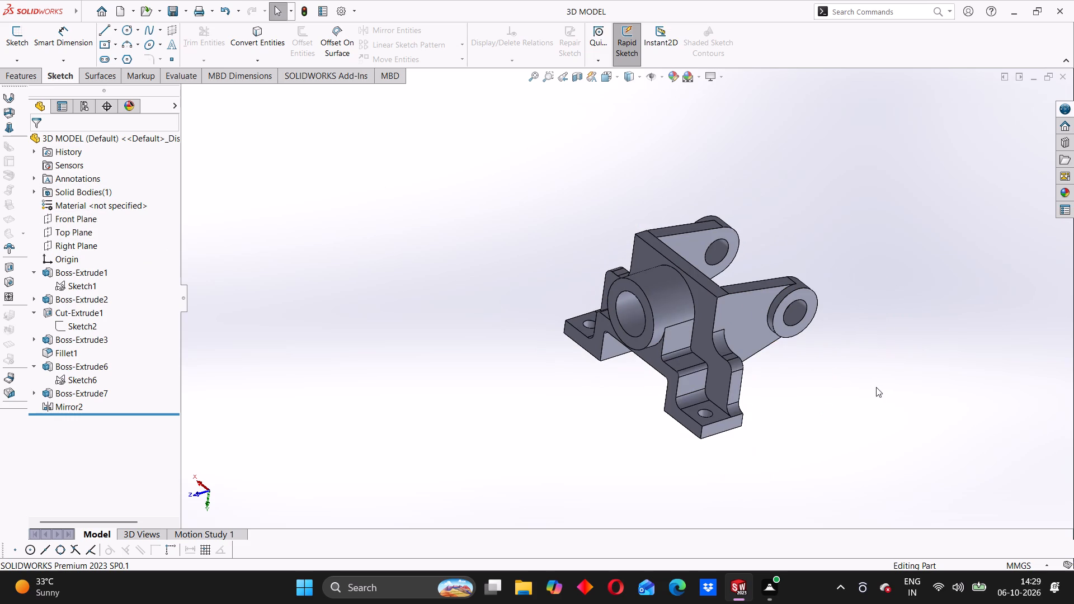
middle_click_drag(785, 395, 804, 380)
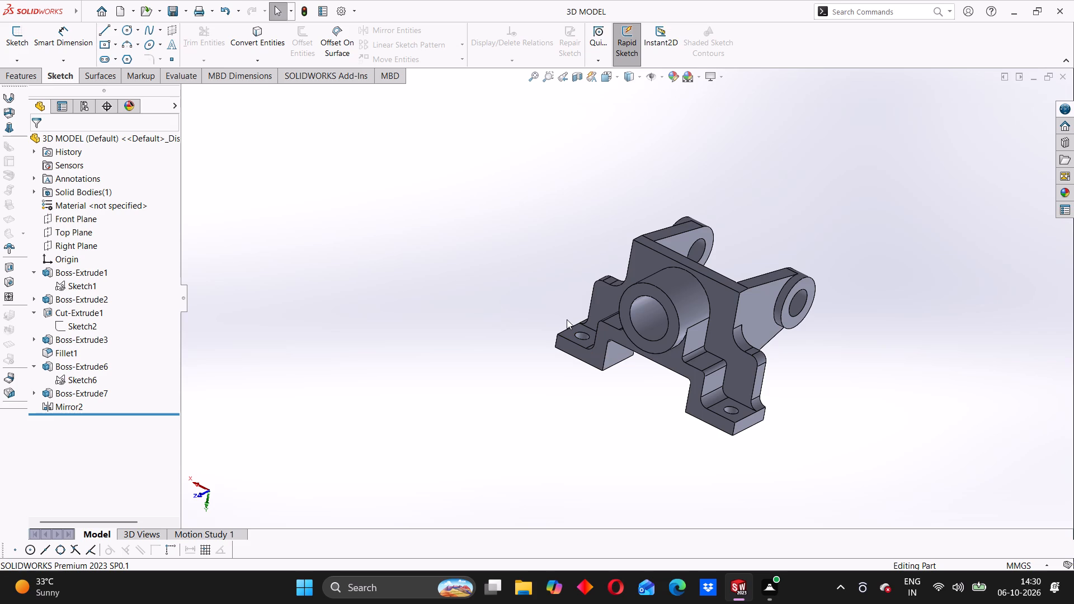
scroll(468, 347, "up", 2)
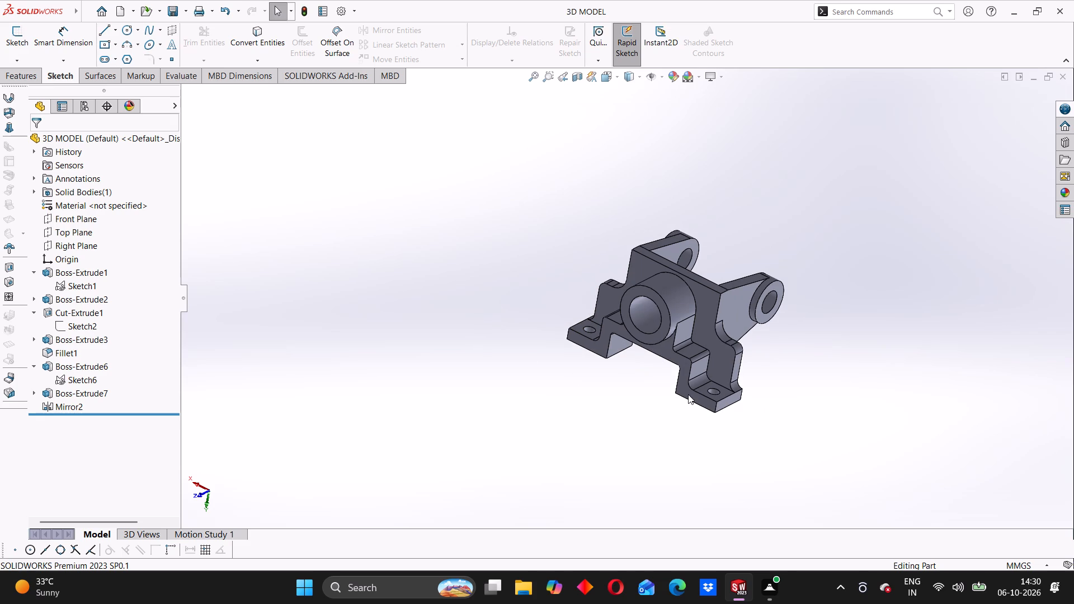
scroll(667, 393, "up", 2)
middle_click_drag(593, 400, 570, 348)
middle_click_drag(541, 380, 575, 396)
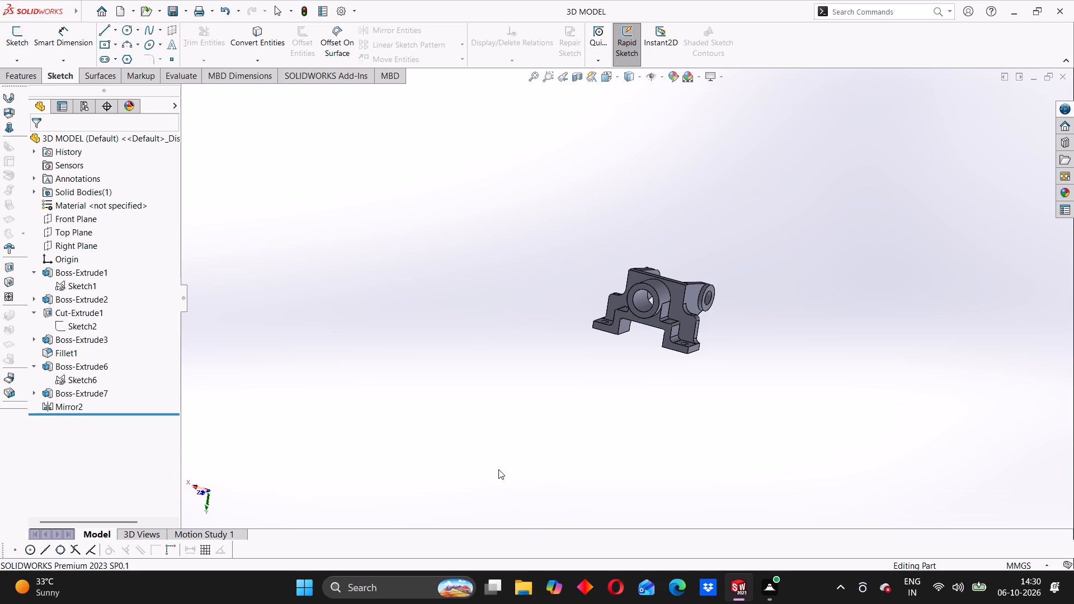